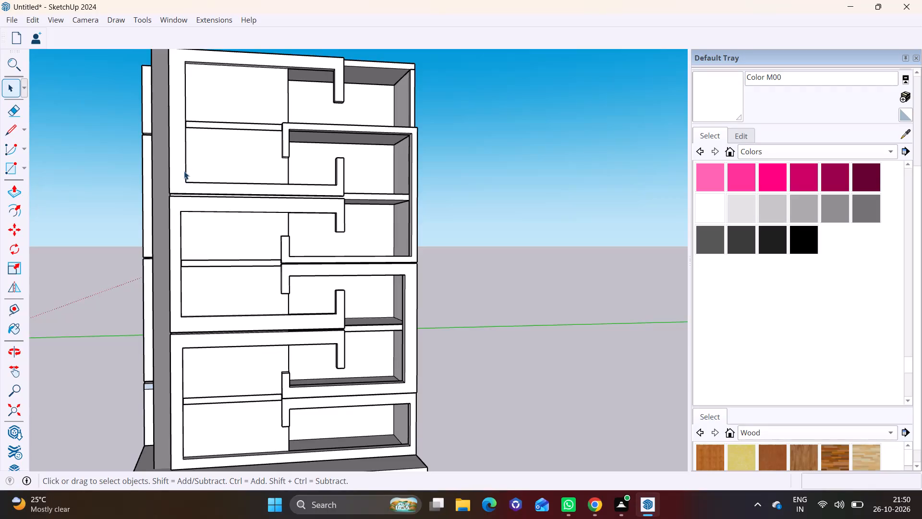
Examine the building's front facade and its stacked recesses from the base up to the roof.
scroll(186, 171, down, 2)
scroll(318, 310, up, 2)
scroll(287, 337, up, 1)
middle_drag(272, 333, 258, 304)
scroll(267, 321, up, 2)
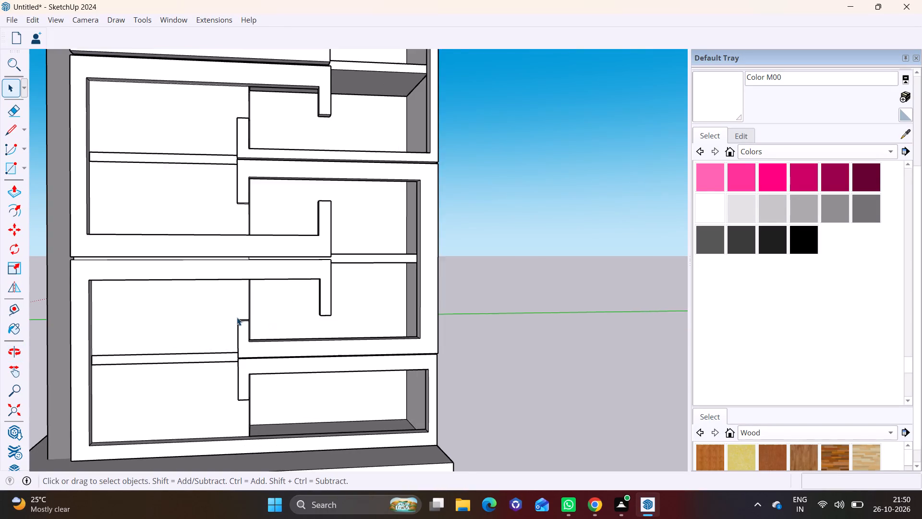
scroll(237, 317, up, 1)
middle_drag(236, 317, 224, 282)
scroll(229, 285, down, 3)
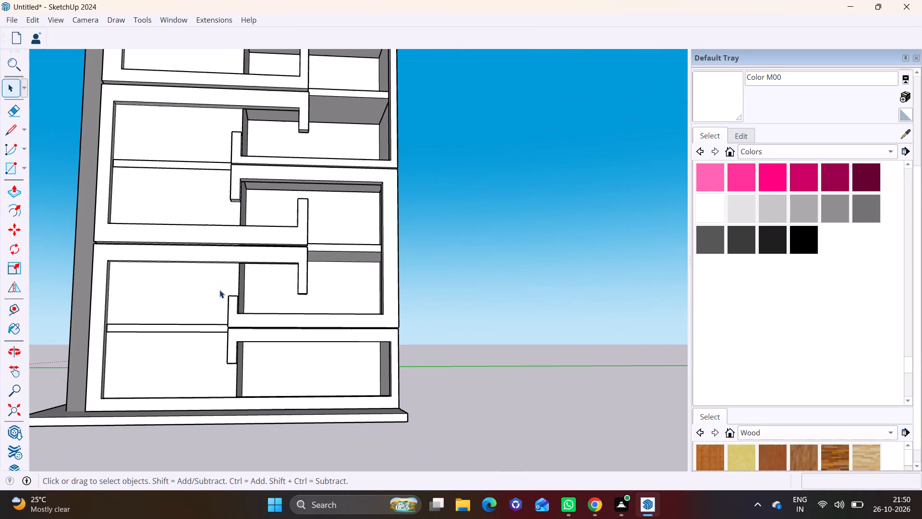
scroll(235, 289, down, 2)
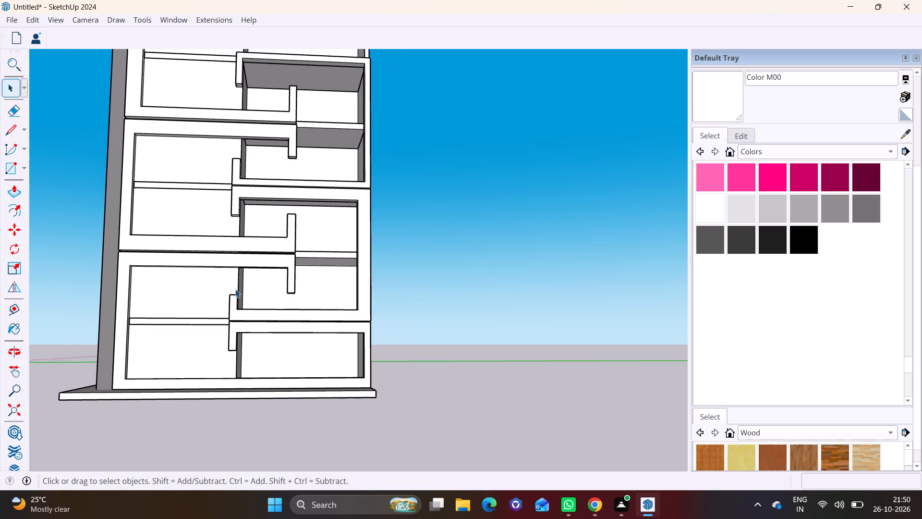
scroll(237, 289, down, 2)
shift+middle_drag(257, 291, 281, 361)
middle_drag(320, 299, 320, 391)
Draw a 10' vertical line down the back wall of the top-floor recess, just beyond the hanging fin.
scroll(330, 173, up, 2)
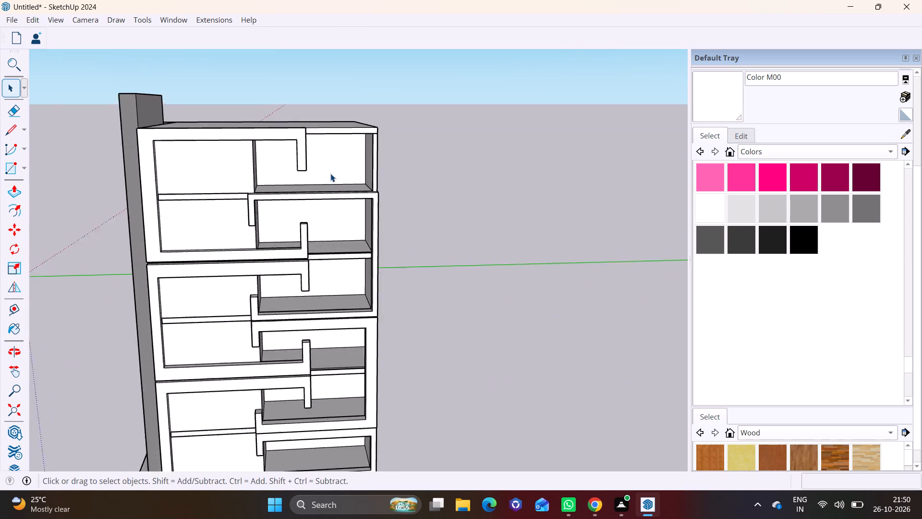
scroll(330, 173, up, 6)
middle_drag(336, 169, 343, 128)
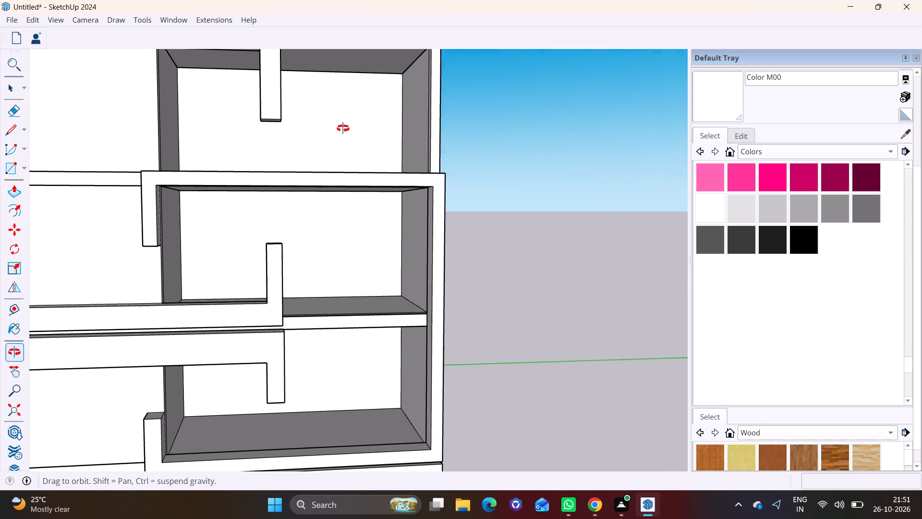
middle_drag(343, 128, 341, 146)
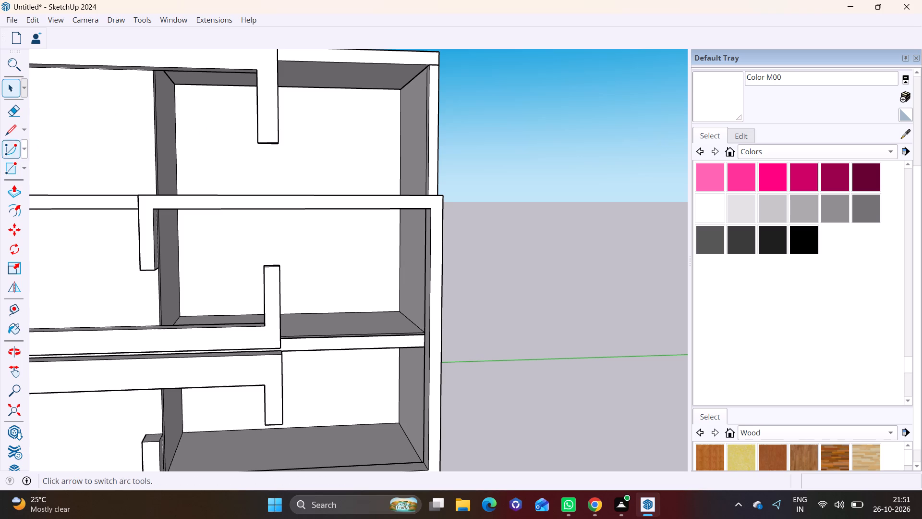
click(12, 132)
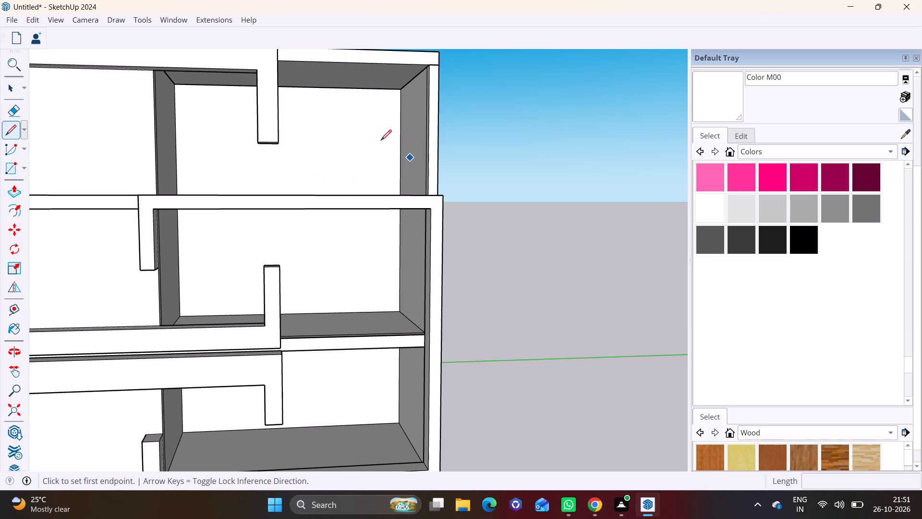
click(291, 90)
middle_drag(295, 182, 278, 215)
click(281, 206)
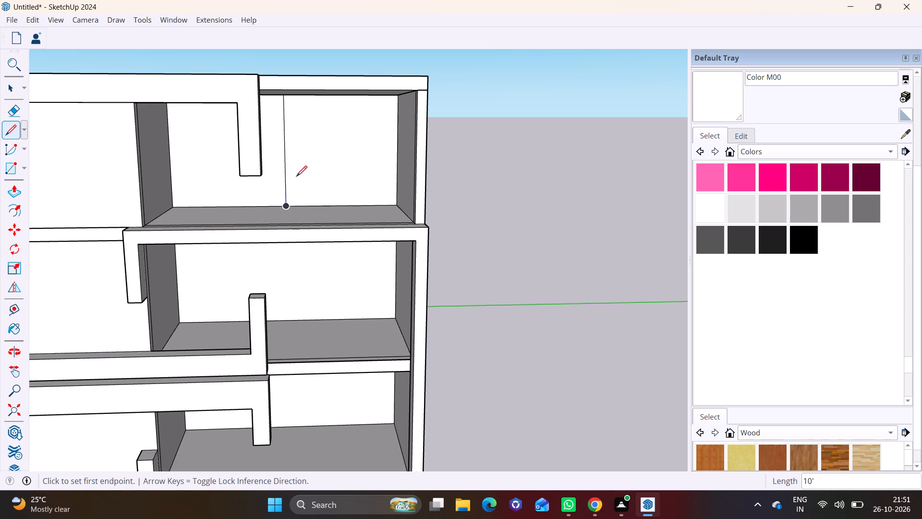
Push/Pull the outer section of the top recess's back wall forward about 9' 9 9/16".
key(space)
click(327, 152)
click(8, 189)
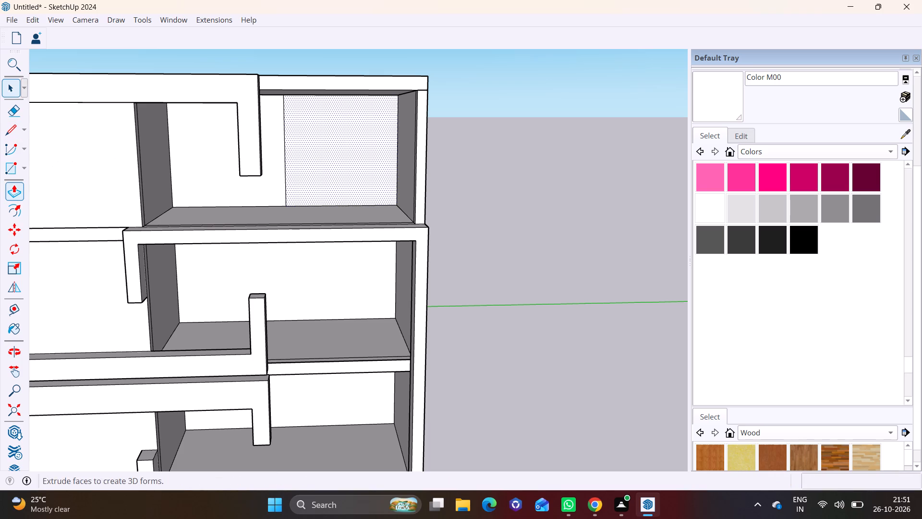
click(352, 145)
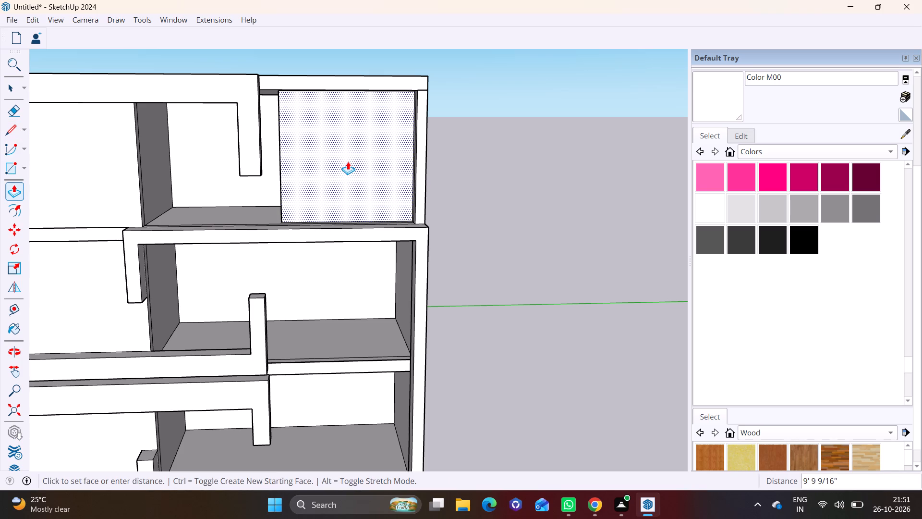
click(348, 161)
Inspect the pulled-out block in the top recess from both sides of the facade.
scroll(367, 162, down, 6)
middle_drag(375, 165, 375, 164)
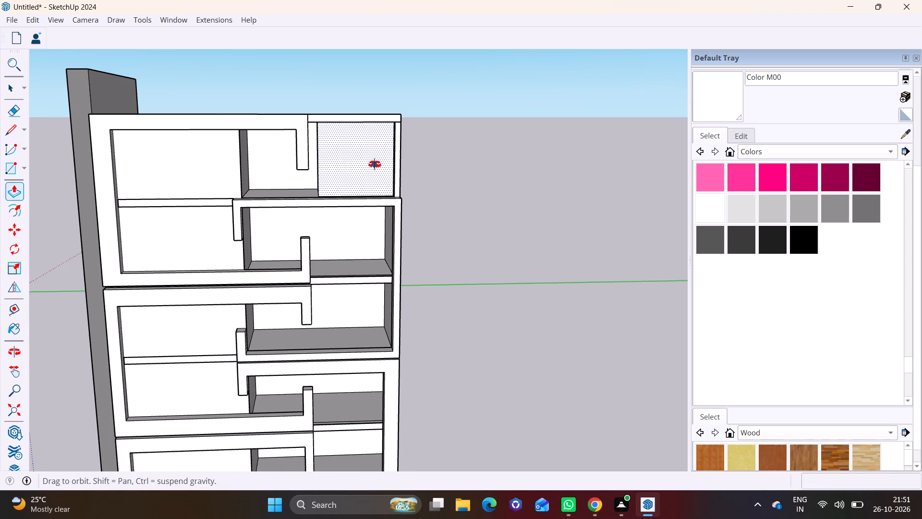
middle_drag(375, 164, 461, 155)
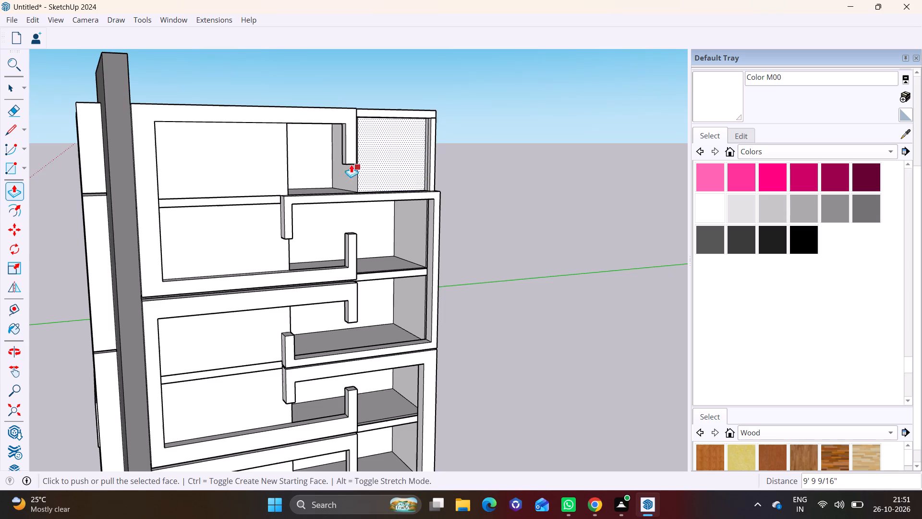
middle_drag(352, 165, 342, 158)
scroll(381, 163, down, 2)
middle_drag(375, 158, 223, 157)
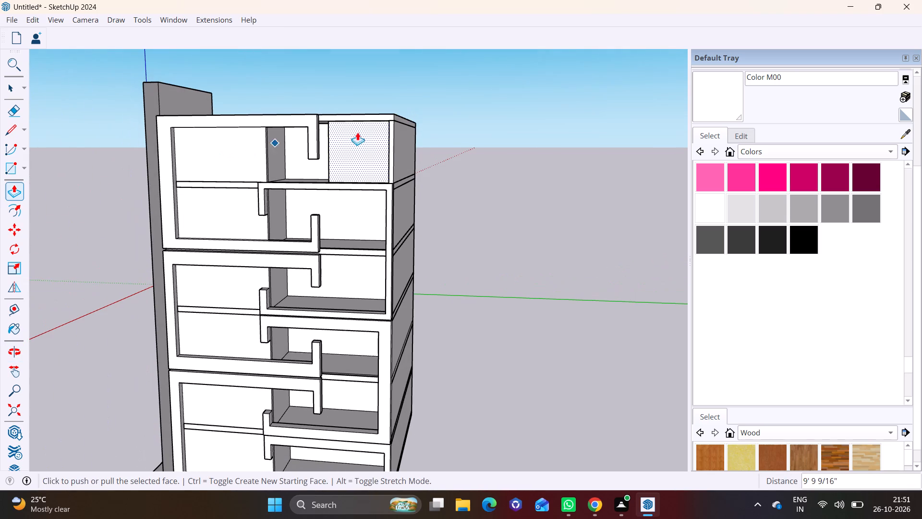
scroll(420, 122, up, 4)
middle_drag(410, 120, 402, 121)
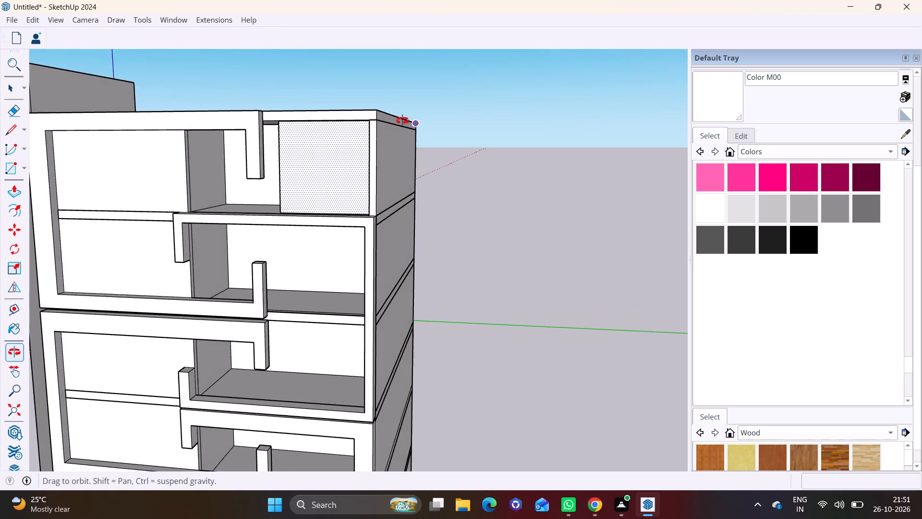
middle_drag(402, 121, 481, 103)
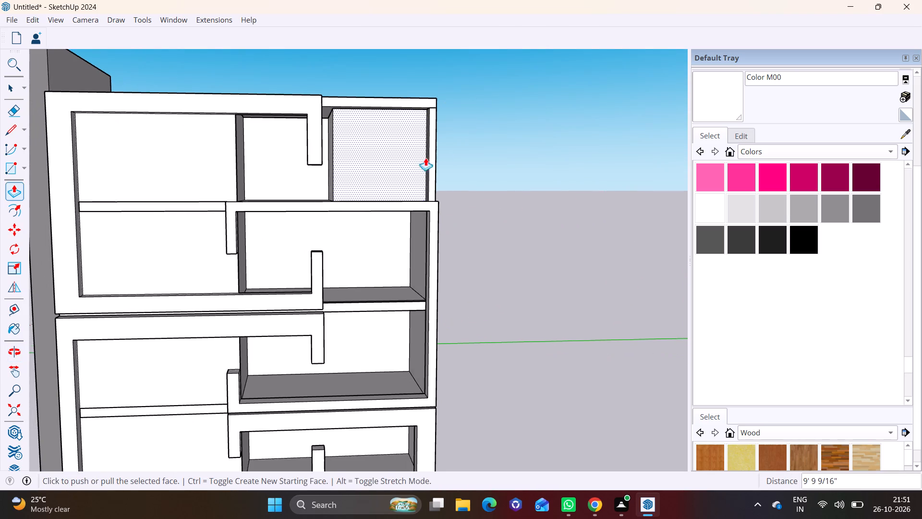
Draw a 10' vertical line down the back wall of the second recess from the top, just beyond the upright fin.
scroll(403, 173, down, 4)
middle_drag(394, 153, 394, 134)
middle_drag(352, 170, 345, 139)
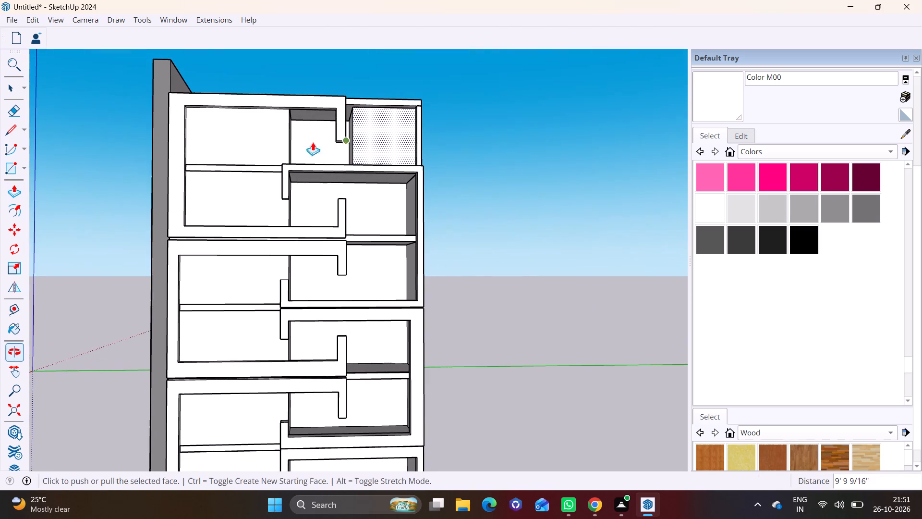
click(12, 132)
scroll(357, 209, up, 3)
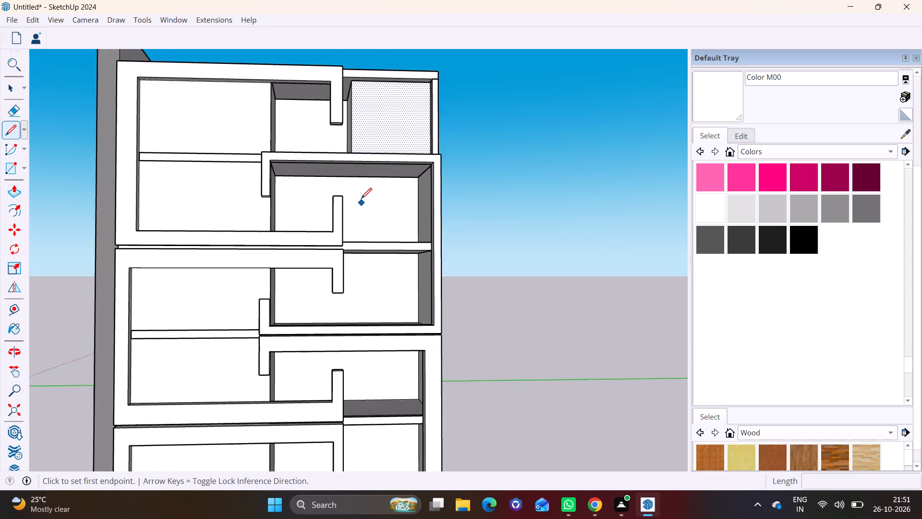
scroll(361, 198, up, 2)
click(355, 172)
middle_drag(356, 232, 352, 287)
click(351, 275)
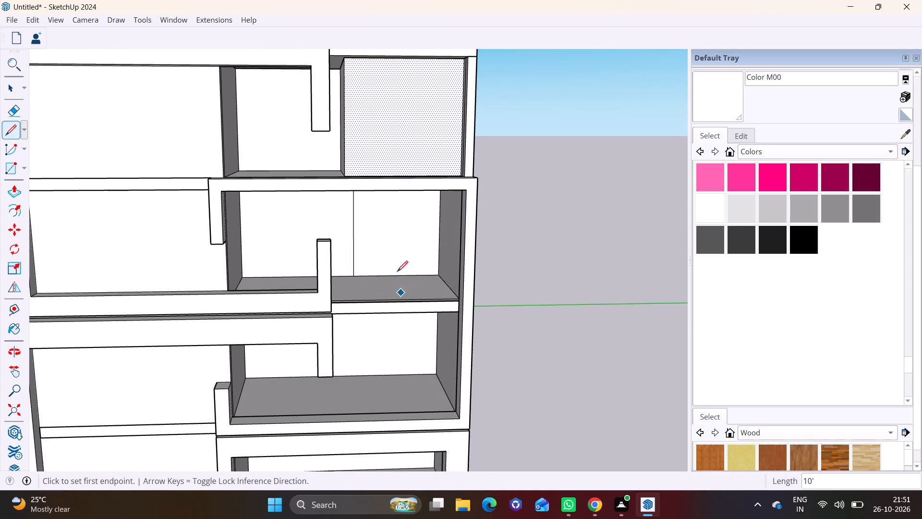
Push/Pull the outer section of the second recess's back wall forward about 8' 6 11/16".
key(space)
click(7, 189)
click(378, 233)
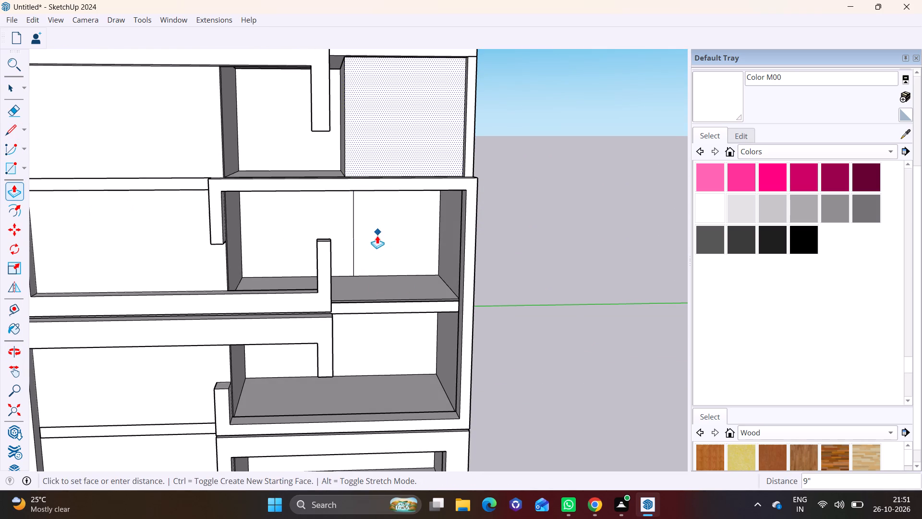
key(space)
click(391, 239)
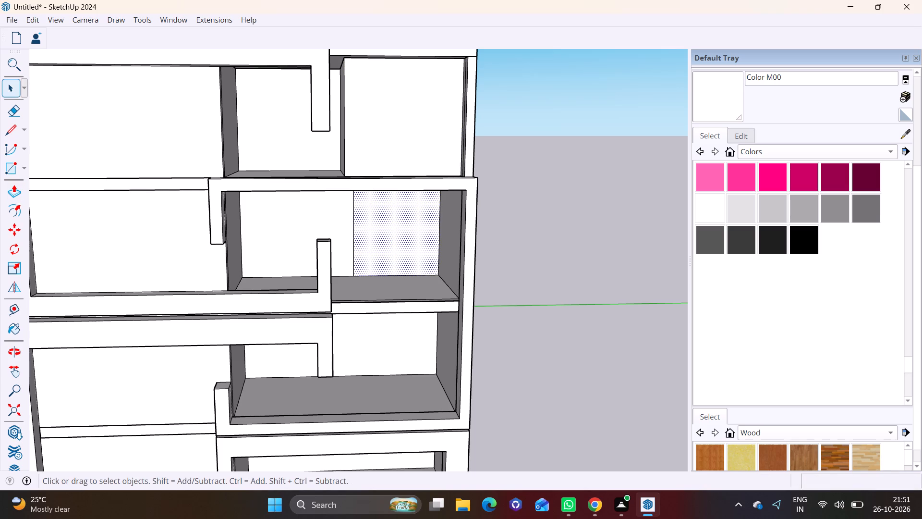
click(12, 184)
click(384, 229)
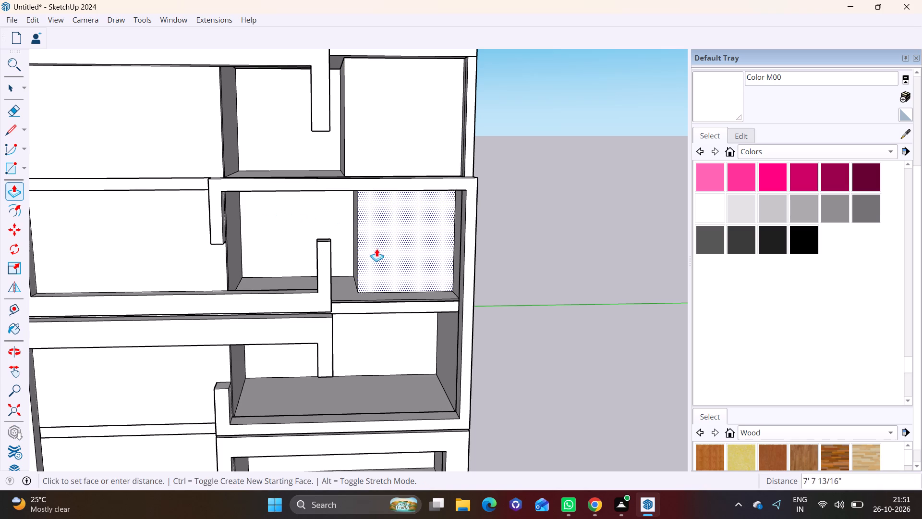
click(376, 249)
Draw a 10' vertical line down the back wall of the third recess from the top, beyond its hanging fin.
scroll(368, 255, down, 3)
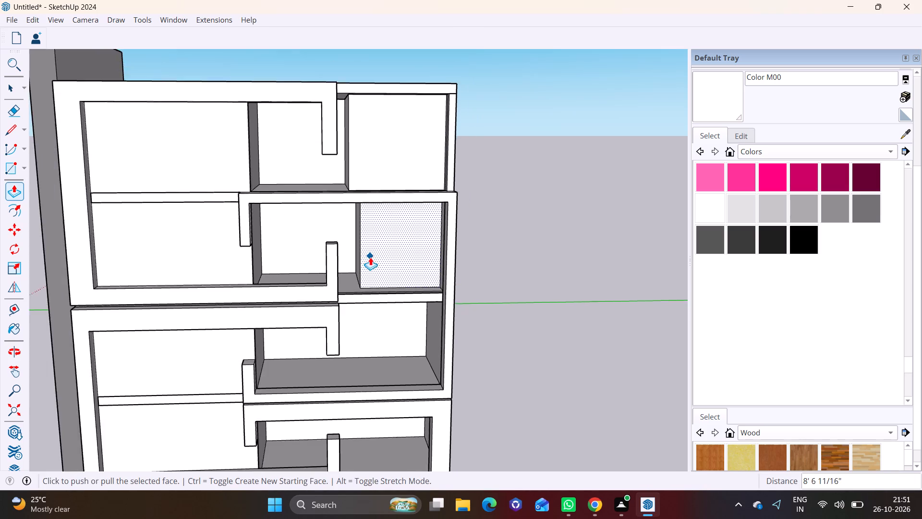
scroll(370, 257, down, 2)
shift+middle_drag(381, 259, 382, 177)
middle_drag(424, 254, 453, 194)
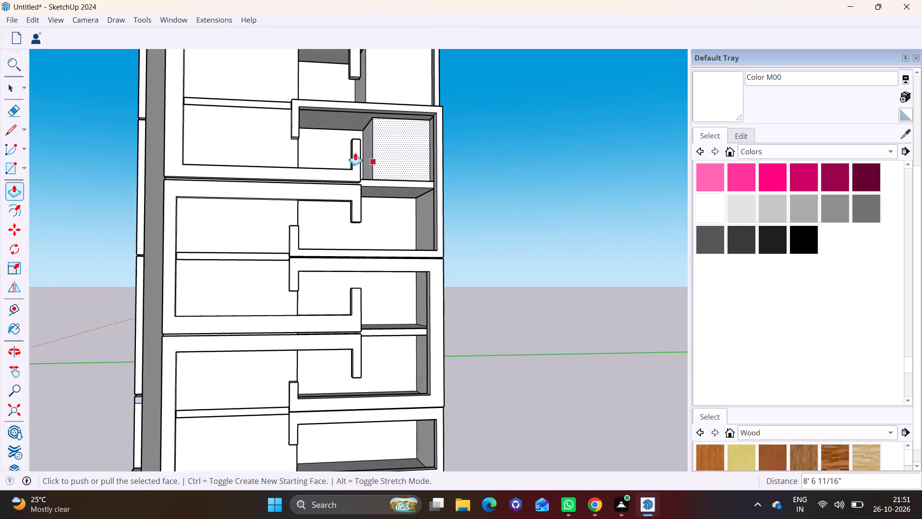
middle_drag(371, 188, 357, 155)
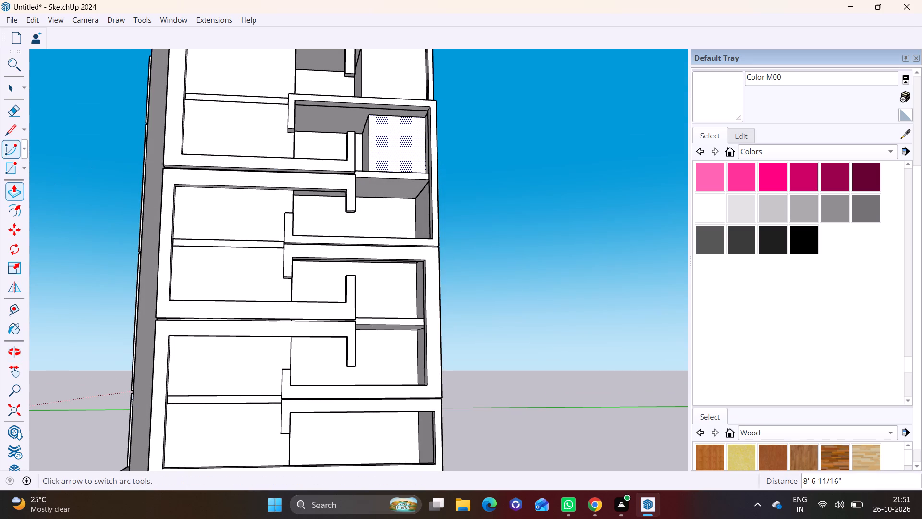
click(18, 130)
scroll(405, 224, up, 6)
click(348, 179)
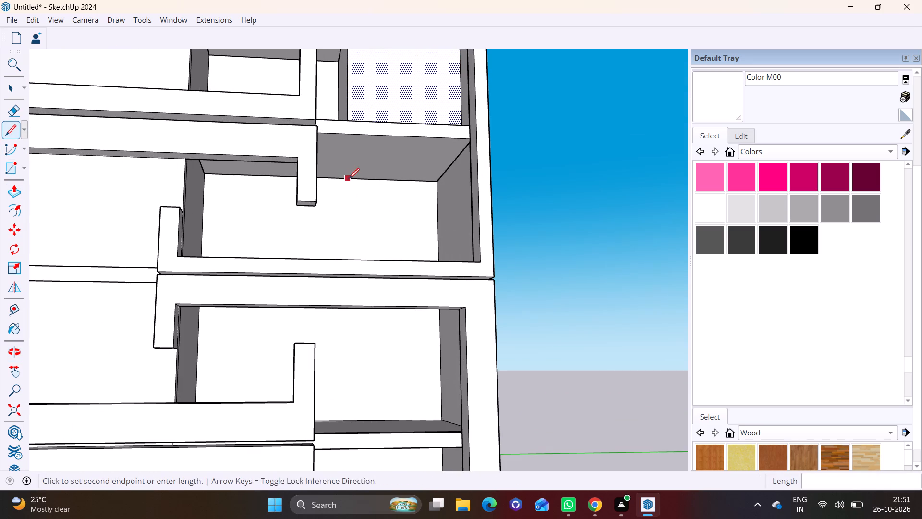
middle_drag(361, 216, 348, 272)
click(343, 302)
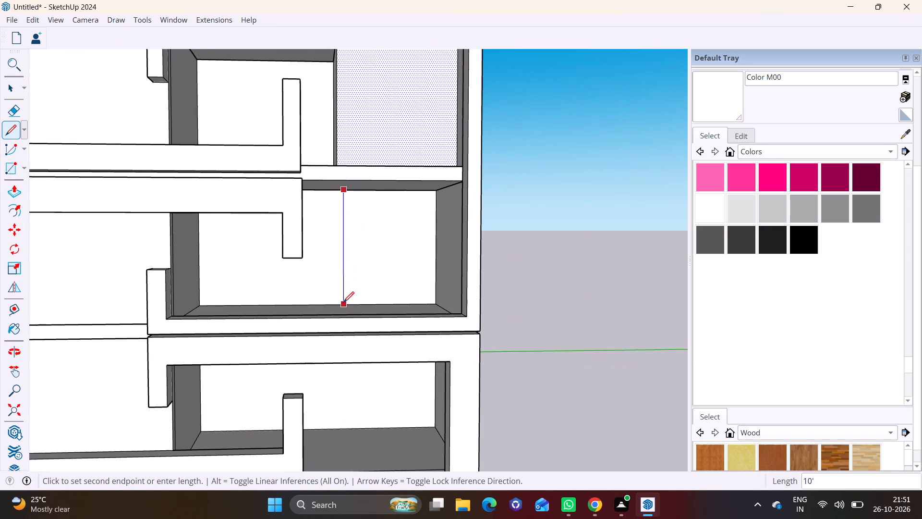
Push/Pull the outer section of the third recess's back wall forward about 10' 6 11/16".
key(space)
click(378, 250)
click(18, 190)
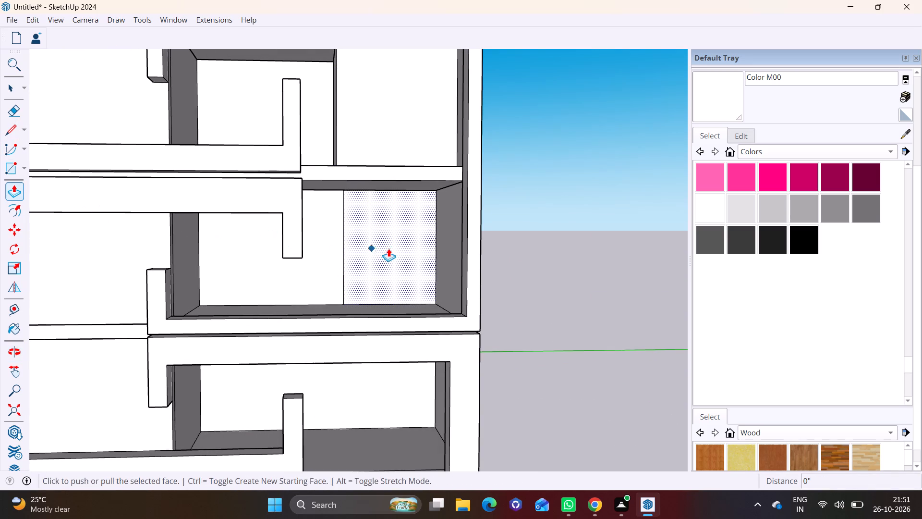
click(388, 248)
click(444, 292)
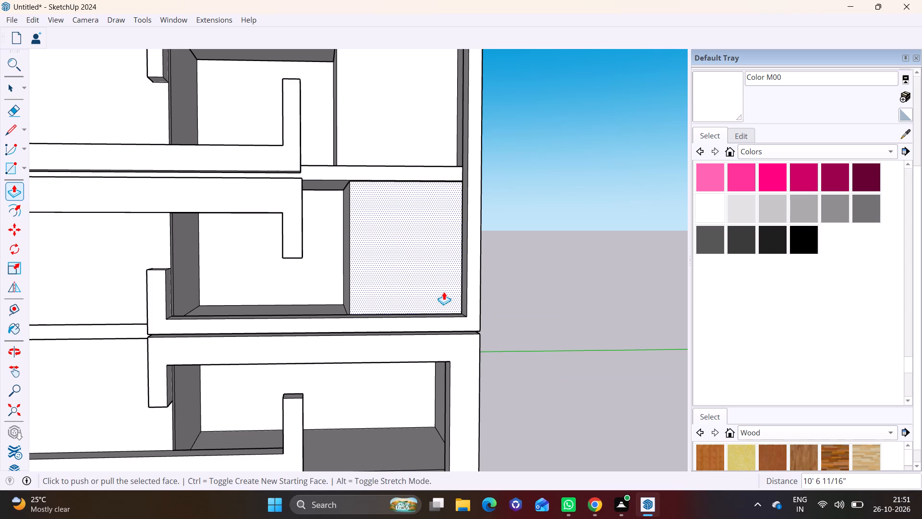
Draw a 10' vertical line down the back wall of the fourth recess from the top, beyond its upright fin.
scroll(316, 337, down, 7)
shift+middle_drag(350, 350, 358, 236)
scroll(368, 265, up, 1)
middle_drag(368, 260, 368, 196)
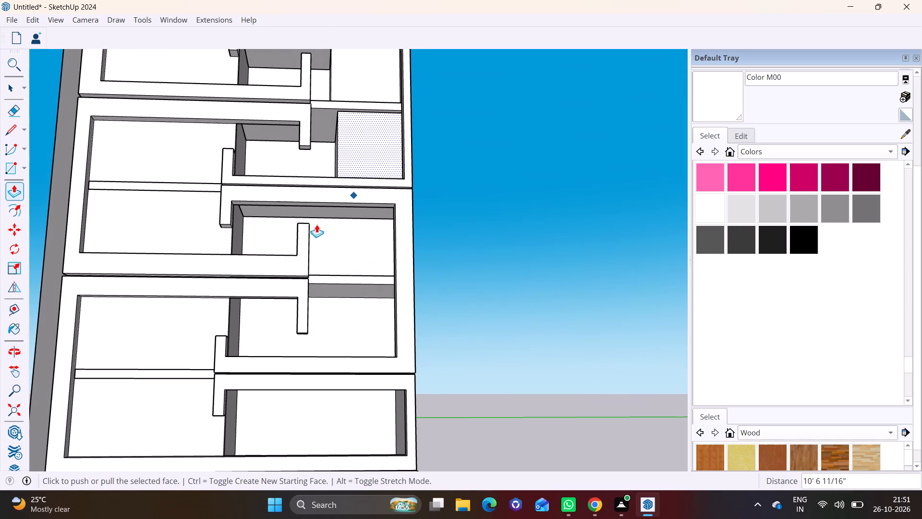
click(13, 131)
scroll(393, 233, up, 4)
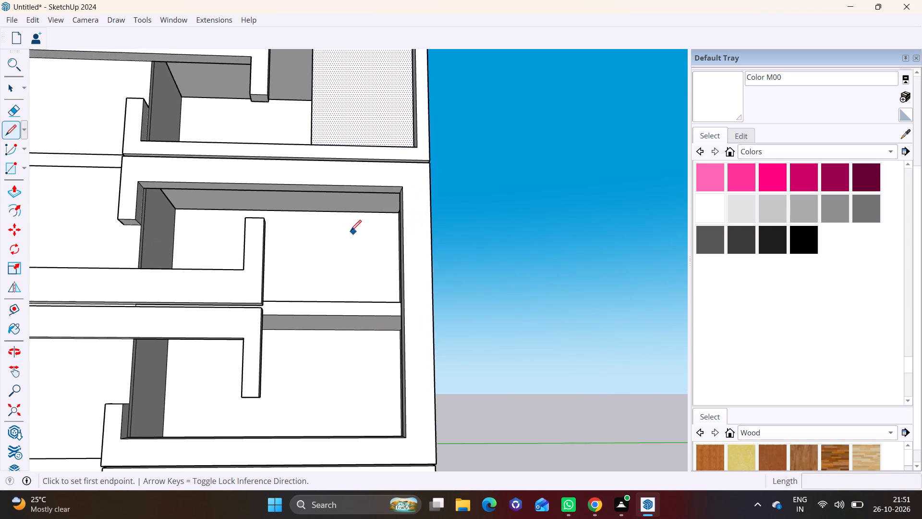
middle_drag(351, 231, 355, 250)
click(321, 216)
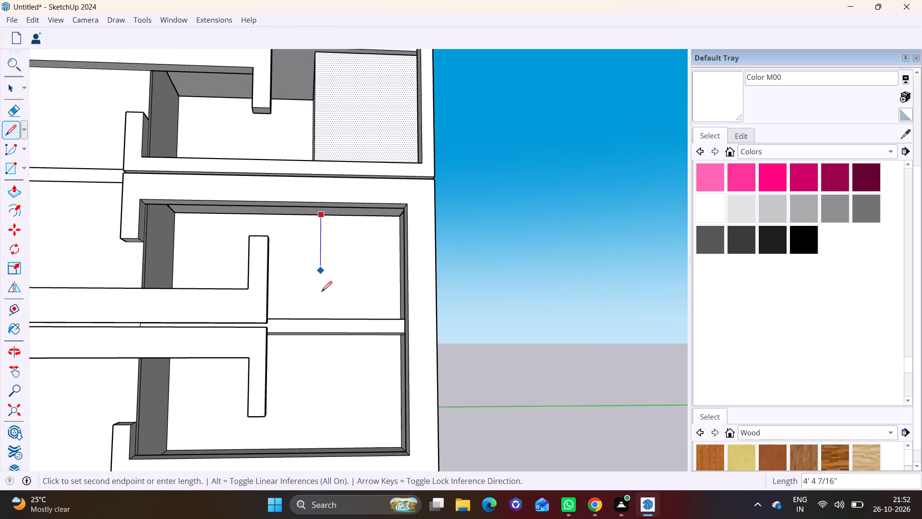
middle_drag(321, 298, 319, 340)
click(322, 333)
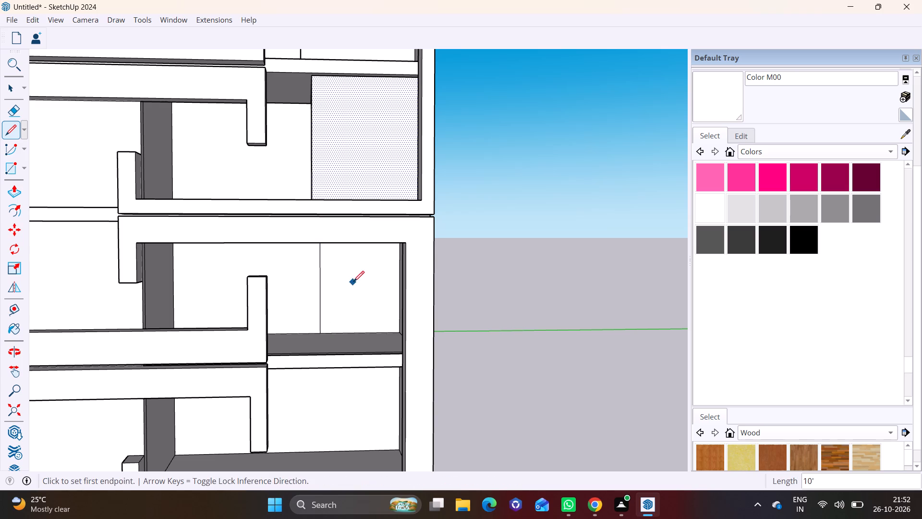
Push/Pull the outer section of the fourth recess's back wall forward about 10' 2 1/2".
key(space)
click(354, 282)
click(15, 191)
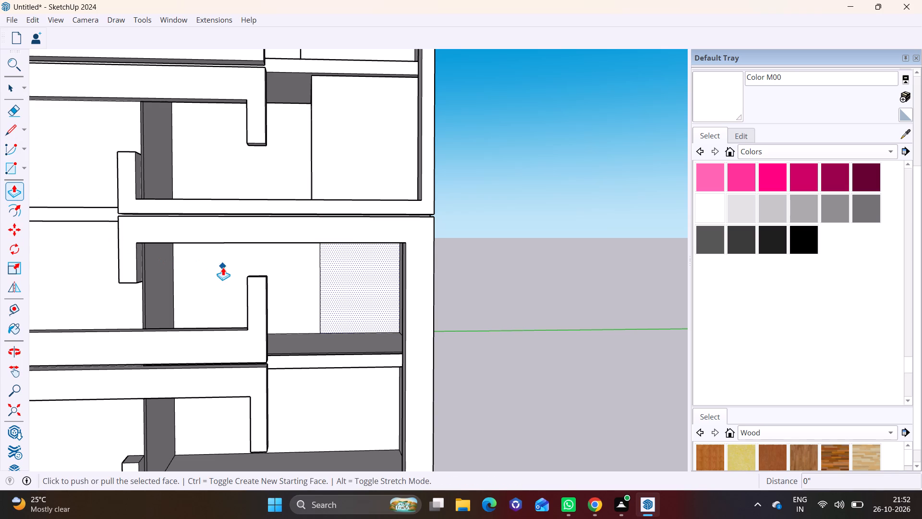
click(343, 280)
click(334, 296)
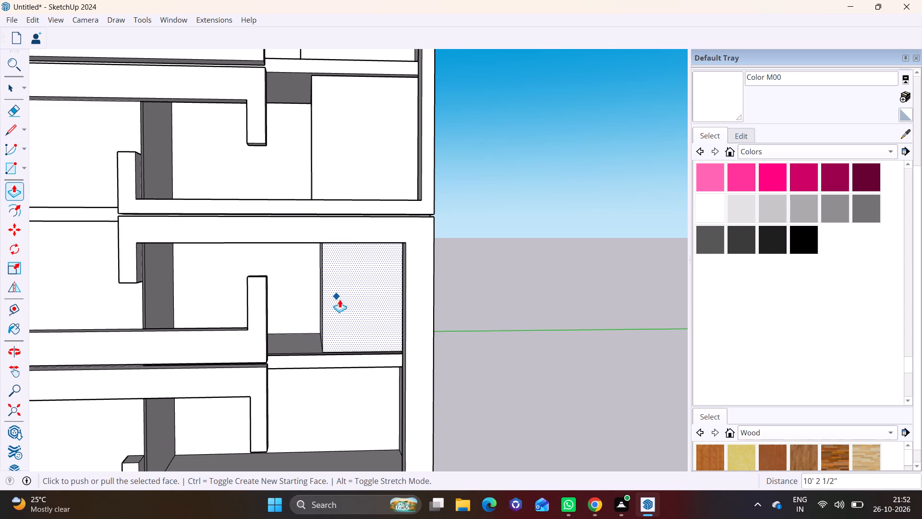
Draw a vertical line about 10' long down the back wall of the fifth recess from the top, beyond its hanging fin.
scroll(346, 316, down, 2)
shift+middle_drag(364, 341, 357, 237)
shift+middle_drag(345, 303, 349, 230)
scroll(341, 227, up, 5)
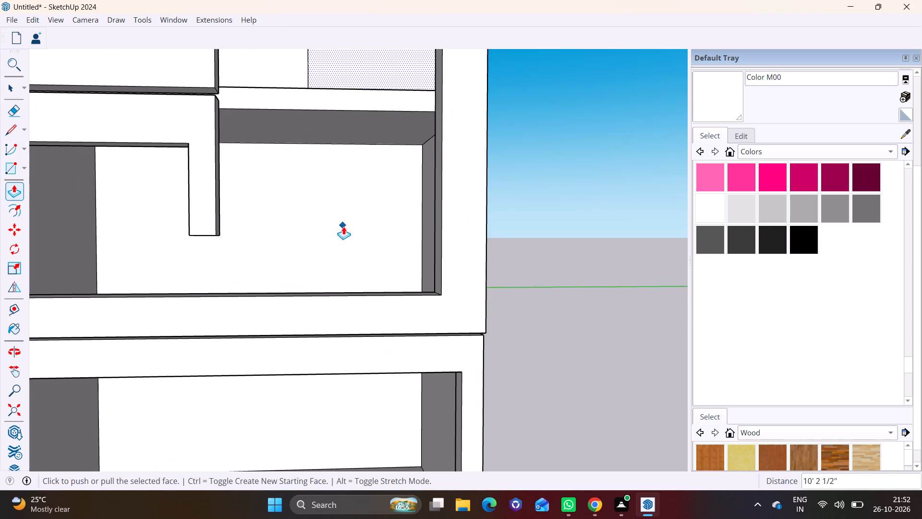
drag(8, 133, 15, 133)
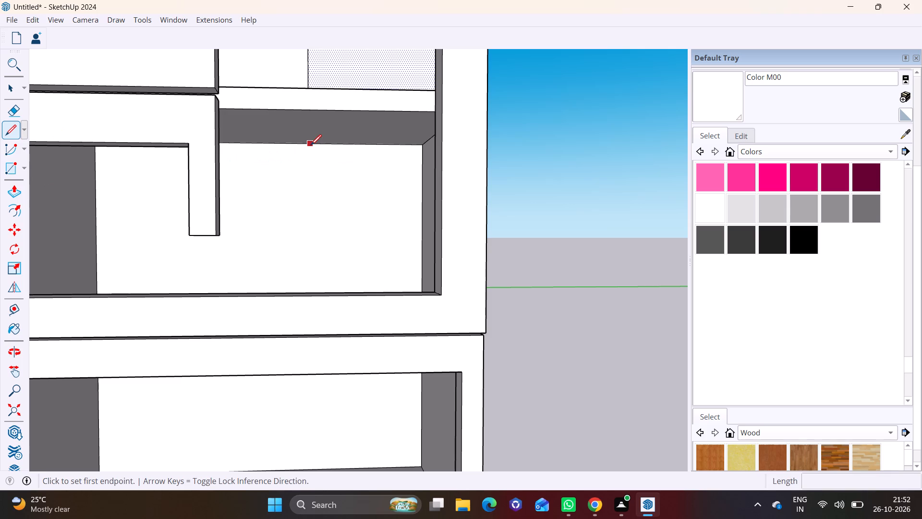
click(307, 145)
middle_drag(316, 204, 303, 243)
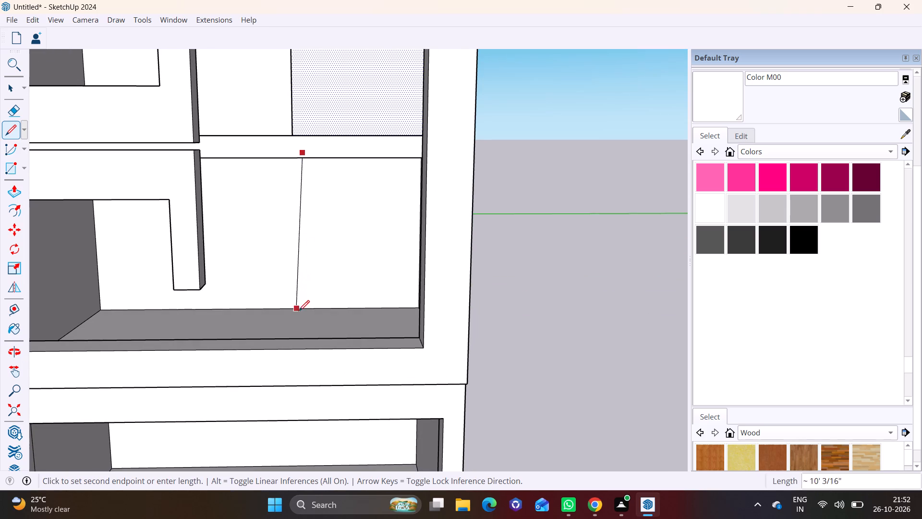
click(304, 311)
Push/Pull the outer section of the fifth recess's back wall forward about 8' 2 1/8".
key(space)
click(343, 252)
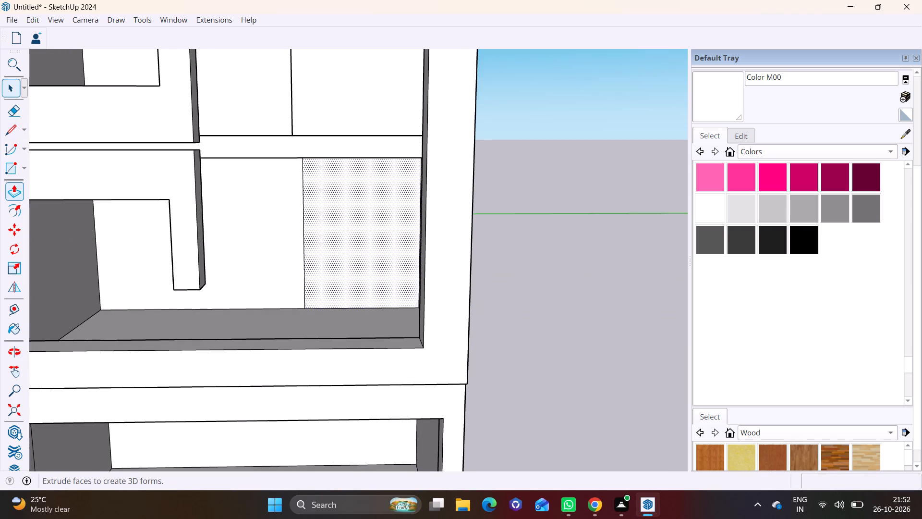
click(20, 189)
click(342, 236)
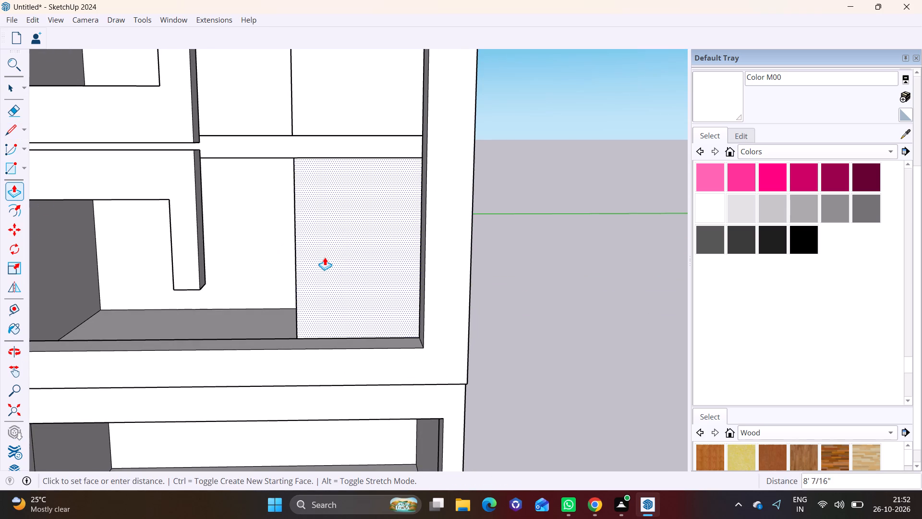
click(325, 257)
Draw a 10' vertical line down the back wall of the bottom recess, in line with the block edge above.
scroll(323, 287, down, 3)
shift+middle_drag(322, 292, 323, 173)
middle_drag(320, 273, 322, 250)
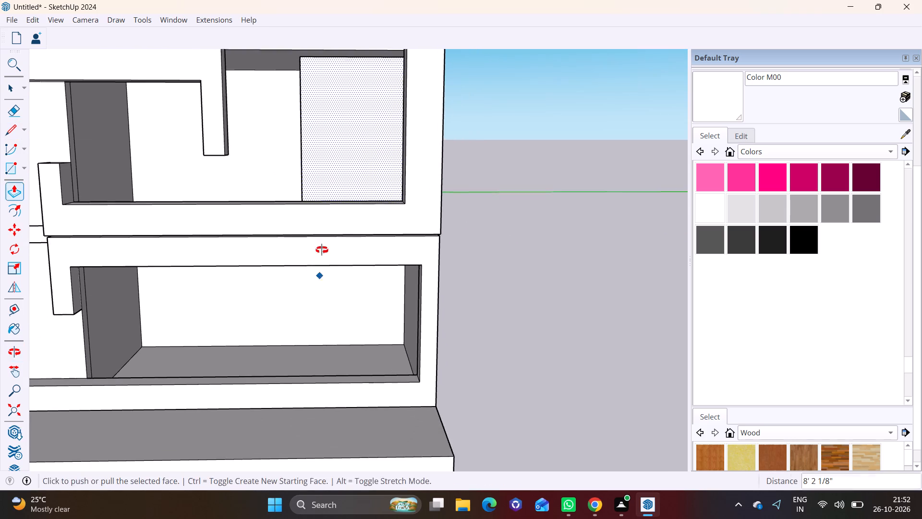
middle_drag(322, 250, 348, 181)
scroll(341, 214, up, 3)
middle_drag(336, 250, 313, 285)
scroll(316, 282, up, 1)
shift+middle_drag(324, 276, 334, 246)
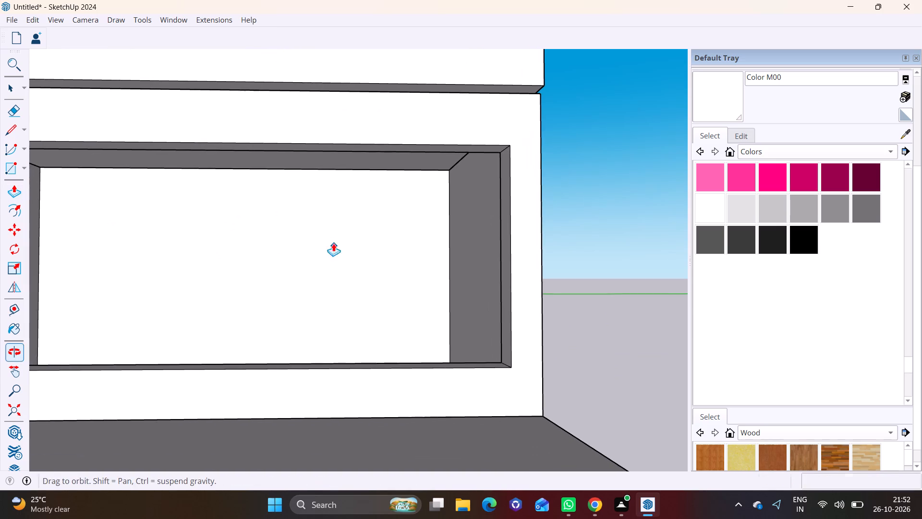
click(10, 132)
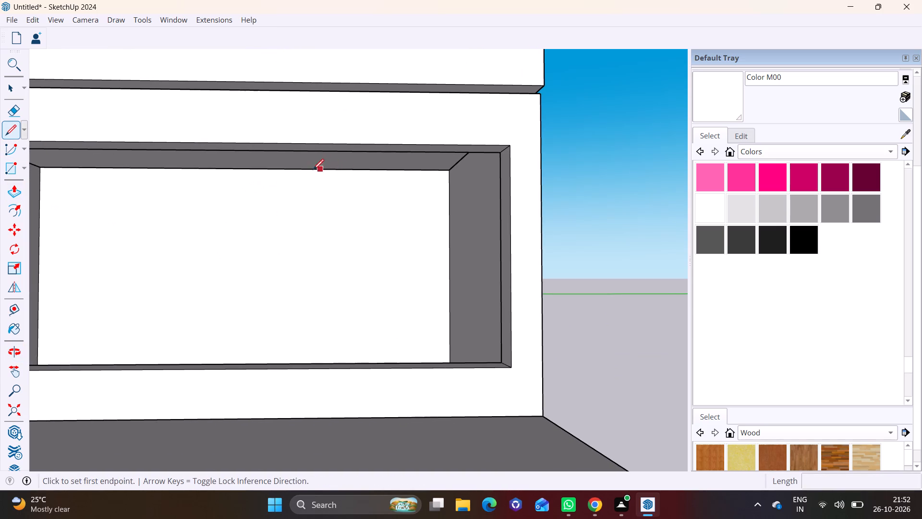
click(304, 171)
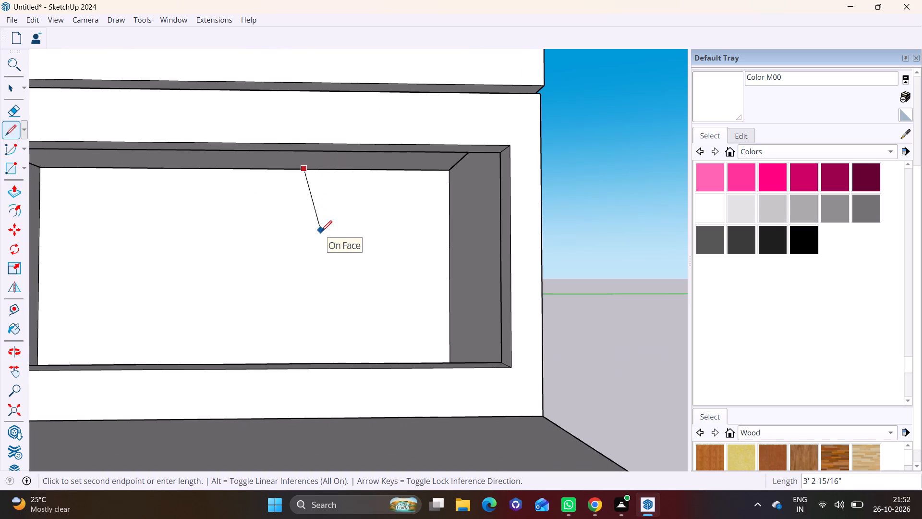
middle_drag(321, 231, 311, 290)
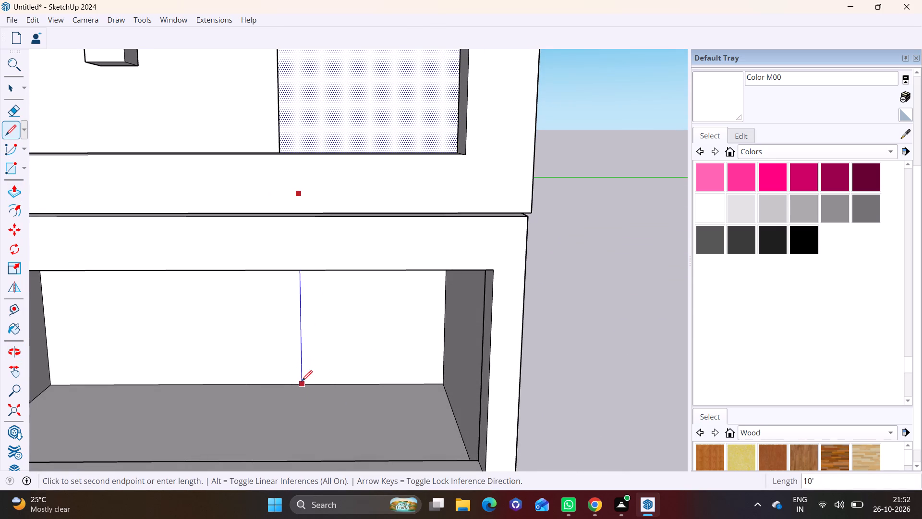
click(302, 381)
click(324, 337)
Push/Pull the outer section of the bottom recess's back wall forward about 8' 1/8".
click(6, 94)
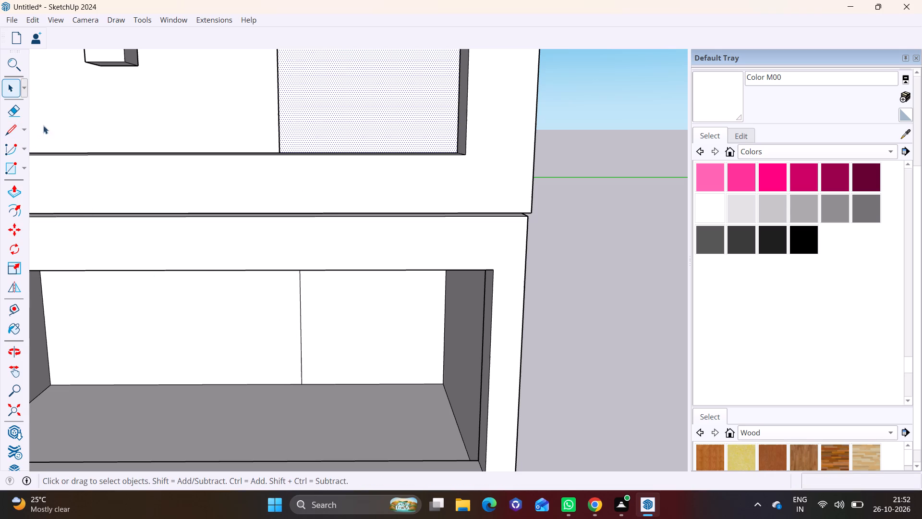
click(346, 309)
click(9, 188)
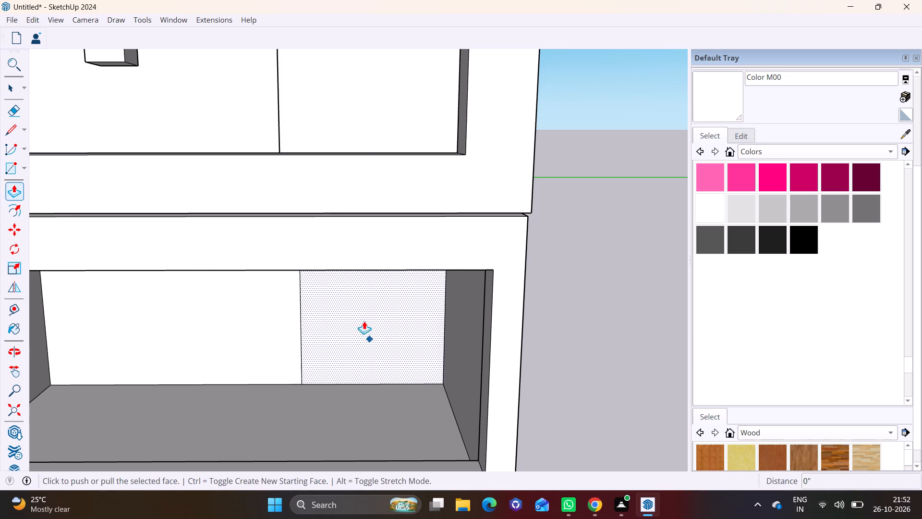
click(354, 310)
click(345, 362)
Examine the pulled-forward blocks on every floor of the facade, comparing how their inner side faces line up.
scroll(346, 353, down, 2)
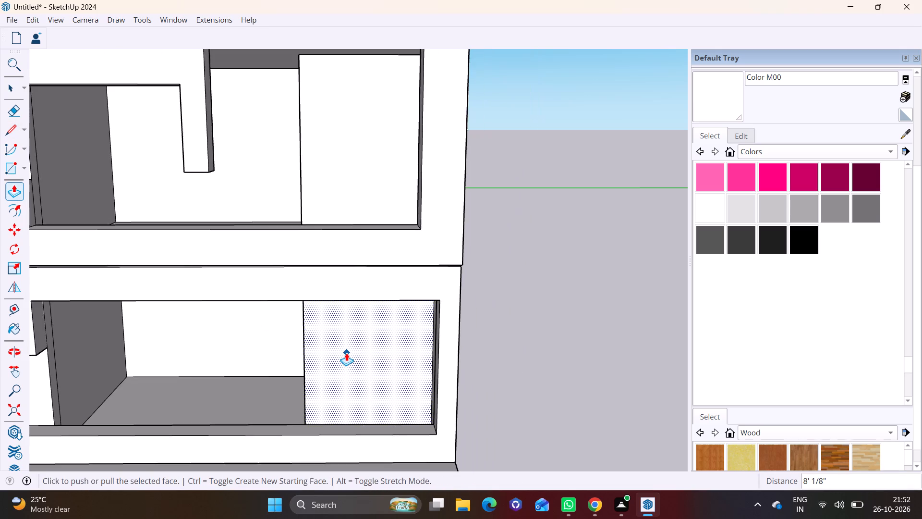
scroll(346, 353, down, 6)
middle_drag(403, 346, 481, 331)
scroll(392, 325, up, 1)
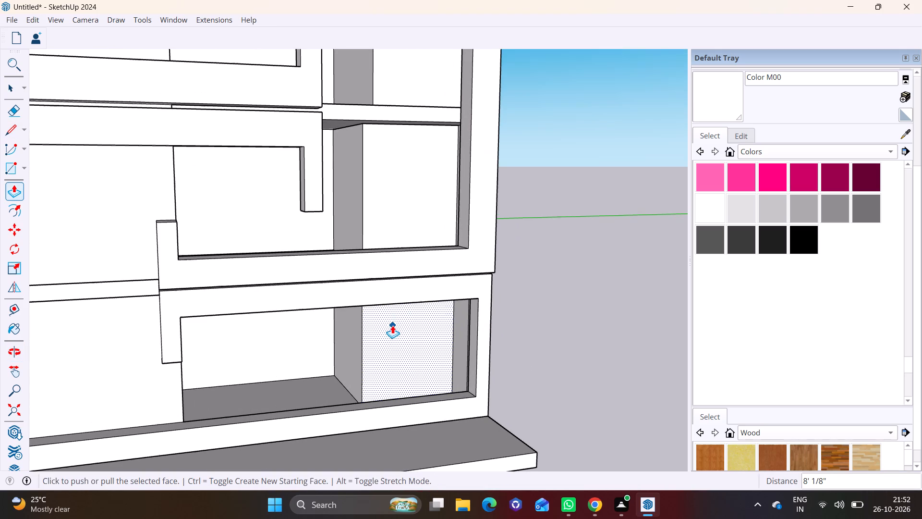
scroll(444, 205, down, 3)
middle_drag(394, 221, 344, 235)
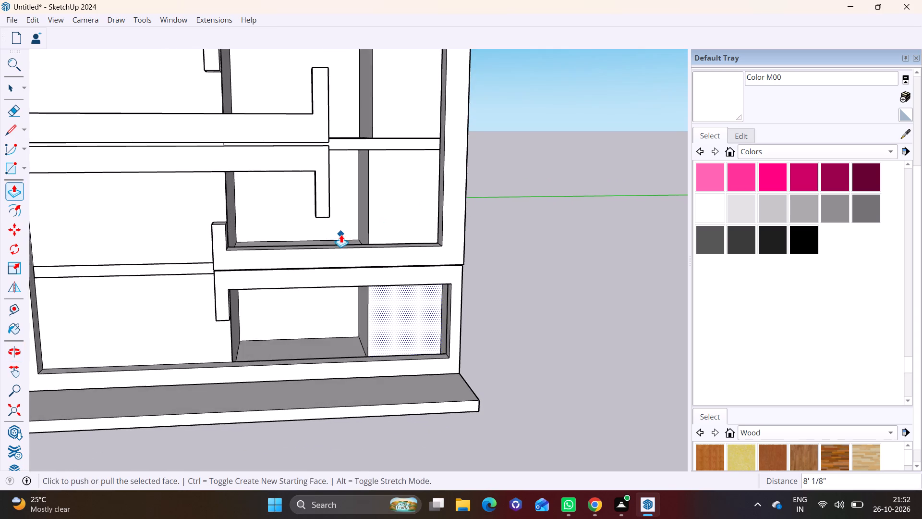
scroll(340, 235, down, 4)
middle_drag(340, 235, 318, 268)
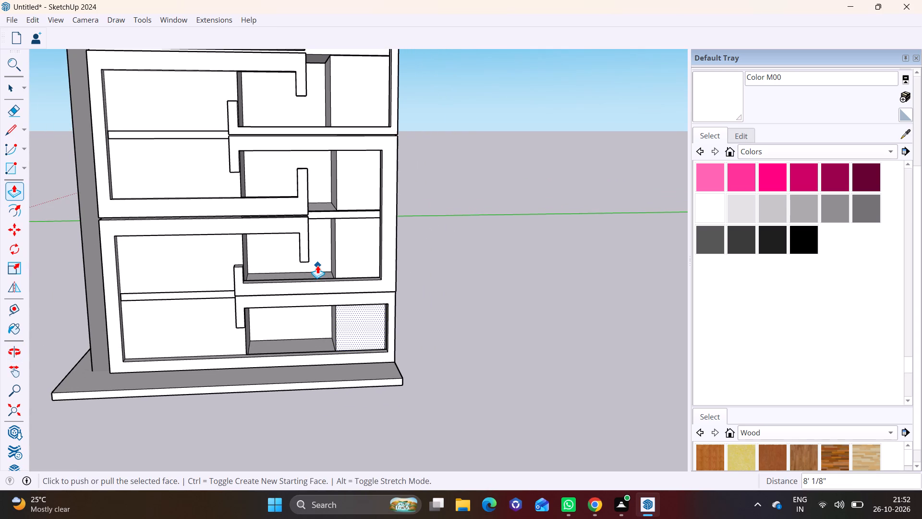
scroll(317, 265, down, 3)
shift+middle_drag(321, 266, 326, 316)
middle_drag(336, 304, 336, 272)
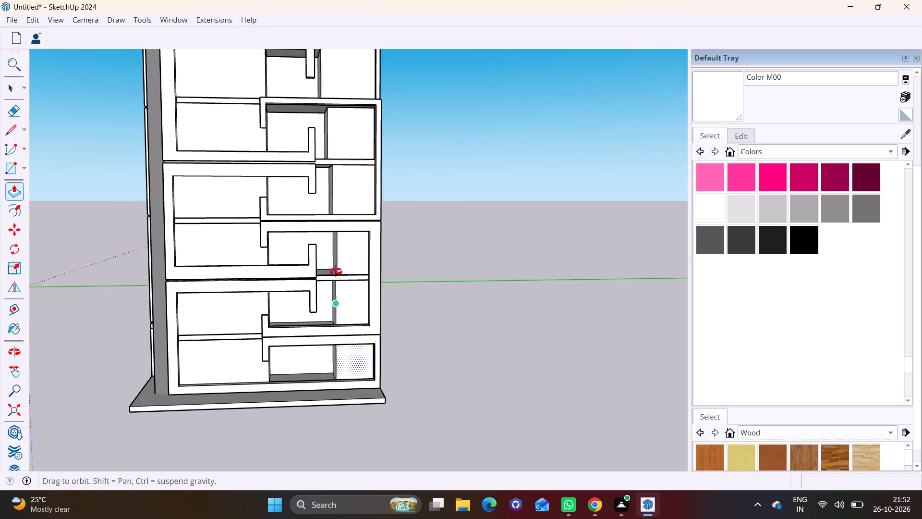
middle_drag(336, 272, 326, 240)
scroll(349, 295, up, 1)
middle_drag(349, 295, 365, 307)
scroll(367, 306, down, 3)
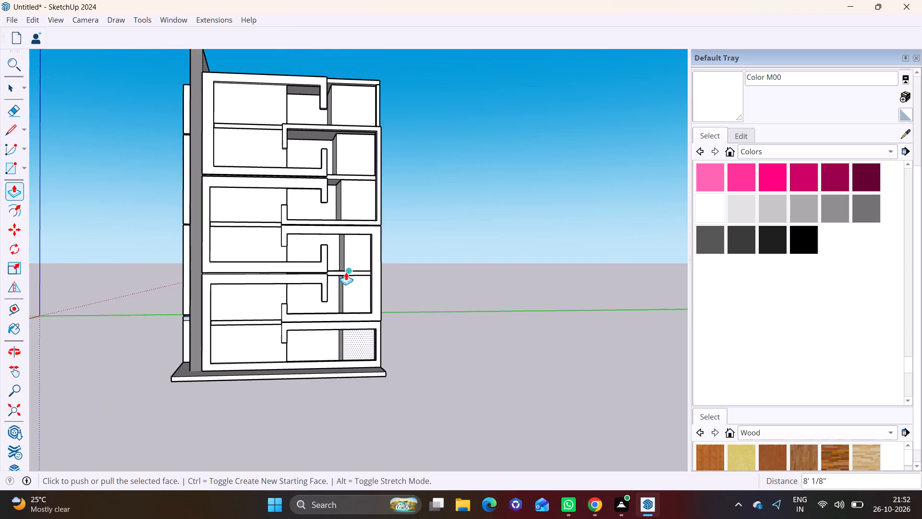
shift+middle_drag(345, 272, 364, 308)
middle_drag(368, 200, 394, 222)
Push/Pull the inner side face of the second recess's block to line up with the top recess's block.
key(space)
click(353, 193)
scroll(353, 193, up, 3)
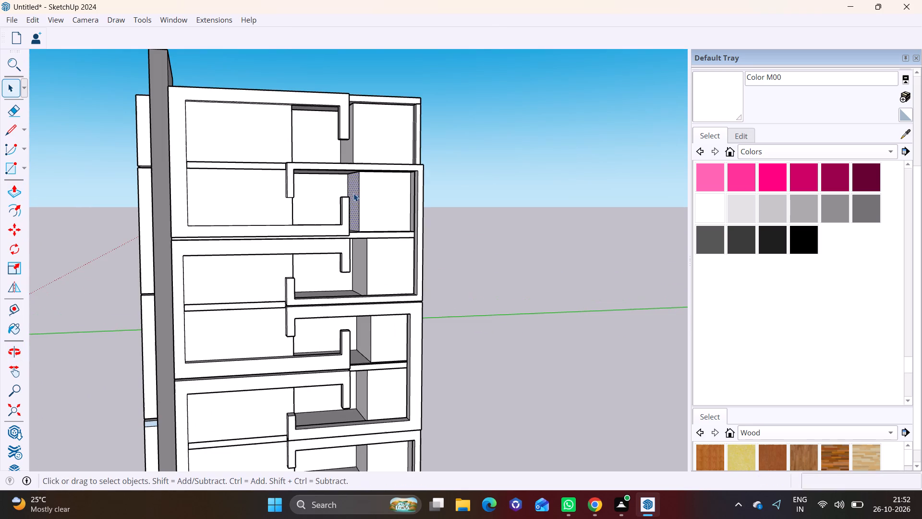
click(10, 188)
click(354, 187)
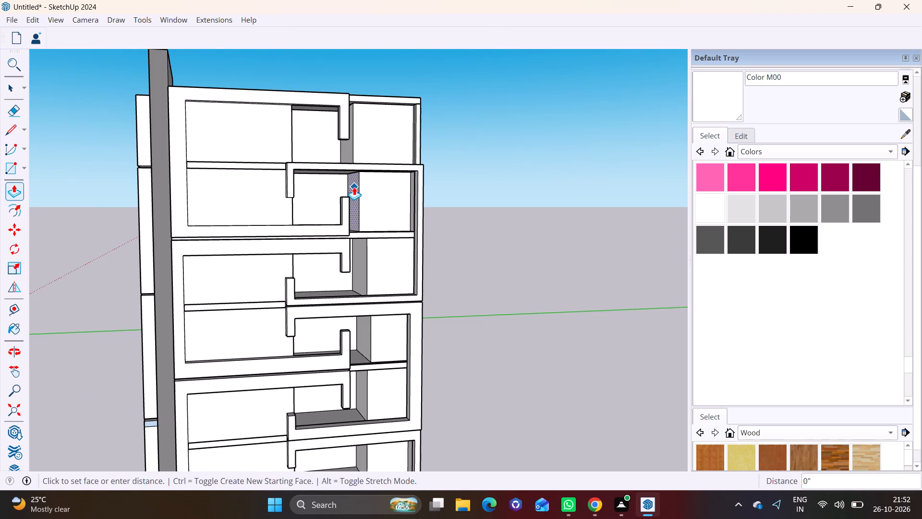
click(352, 158)
Widen the third recess's block by pulling its inner side face about 3' 5 1/2", in line with the block above.
shift+middle_drag(372, 248, 377, 223)
scroll(377, 223, down, 1)
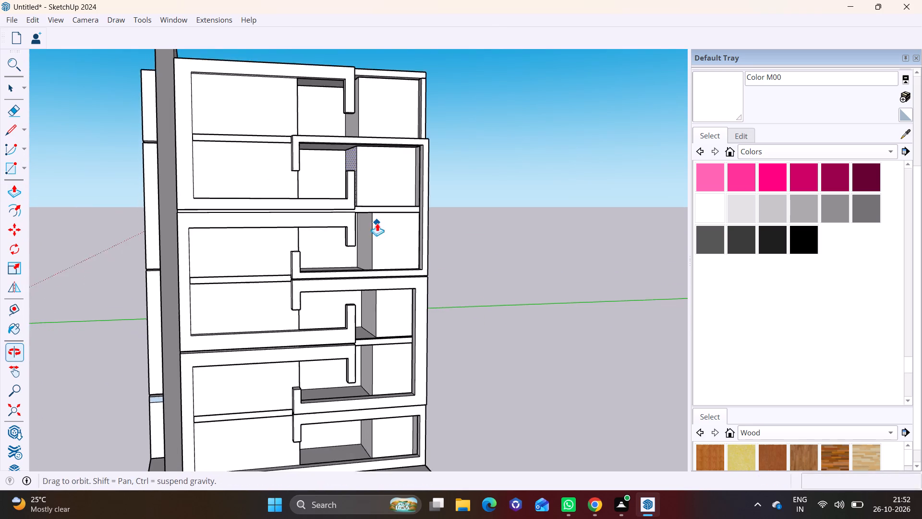
key(space)
click(367, 239)
click(17, 195)
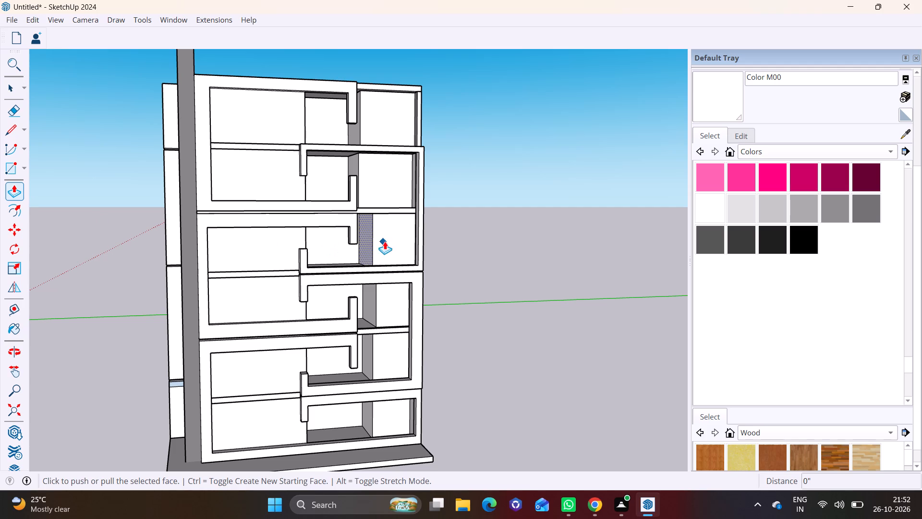
click(371, 232)
click(360, 185)
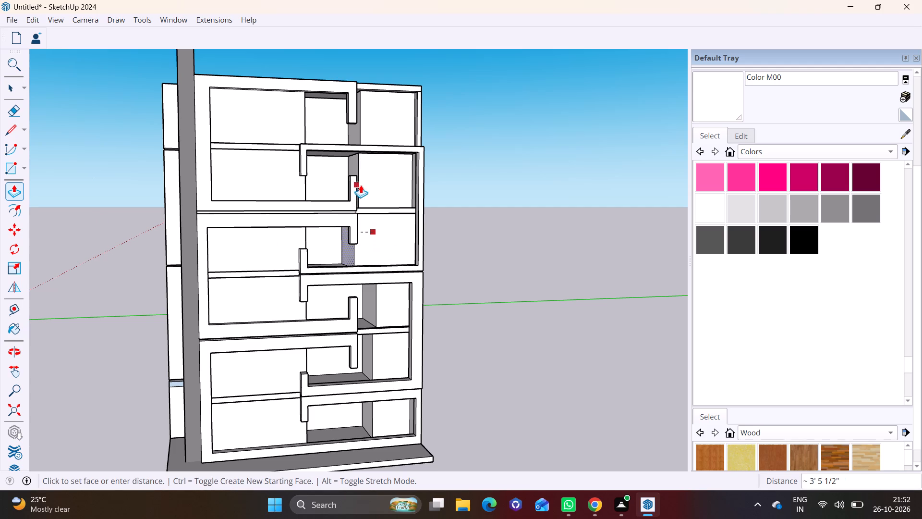
Widen the fourth recess's block by pulling its inner side face about 4' 3", in line with the block above.
middle_drag(366, 296, 377, 208)
scroll(379, 243, up, 2)
key(space)
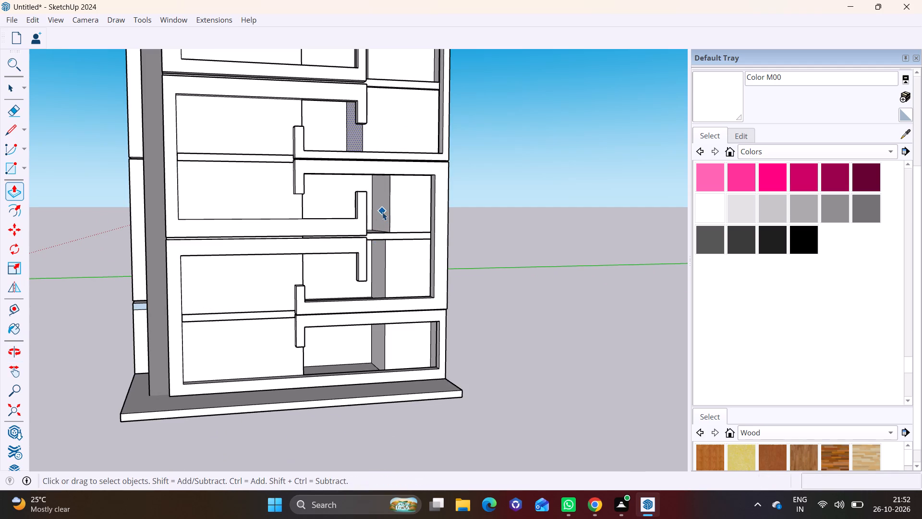
click(382, 212)
click(10, 189)
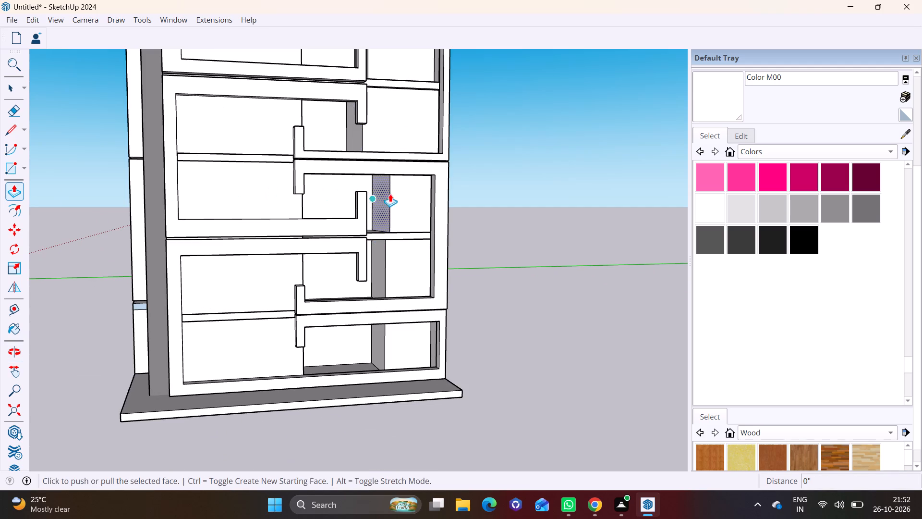
click(392, 193)
click(364, 145)
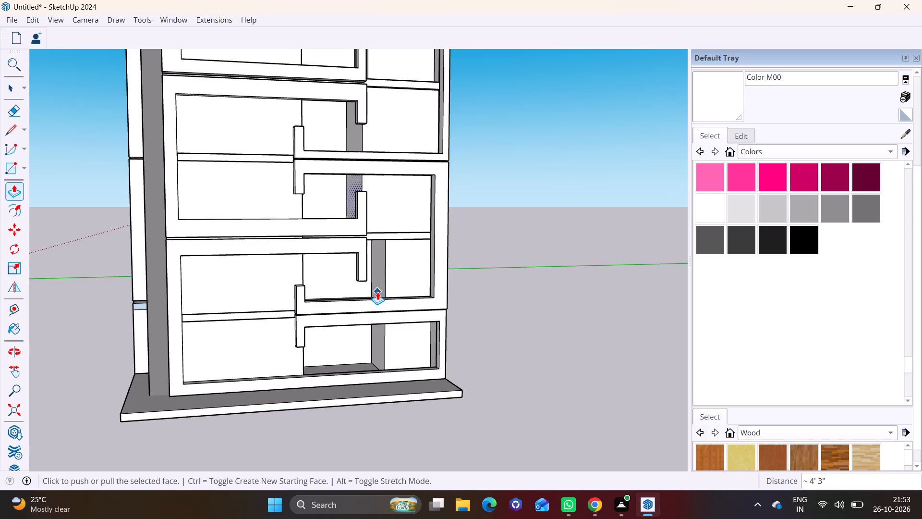
Push/Pull the inner side face of the fifth recess's block to line up with the fourth recess's block.
shift+middle_drag(377, 292, 392, 248)
key(space)
click(392, 241)
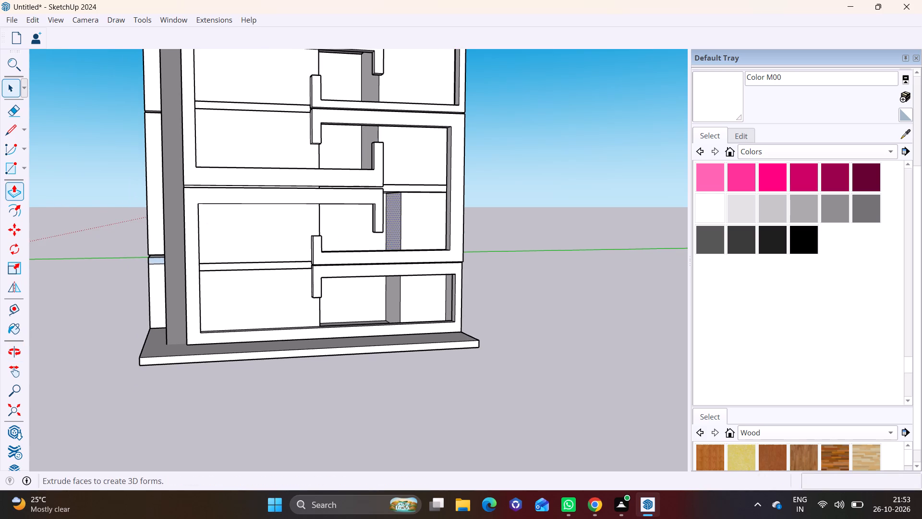
drag(17, 193, 29, 195)
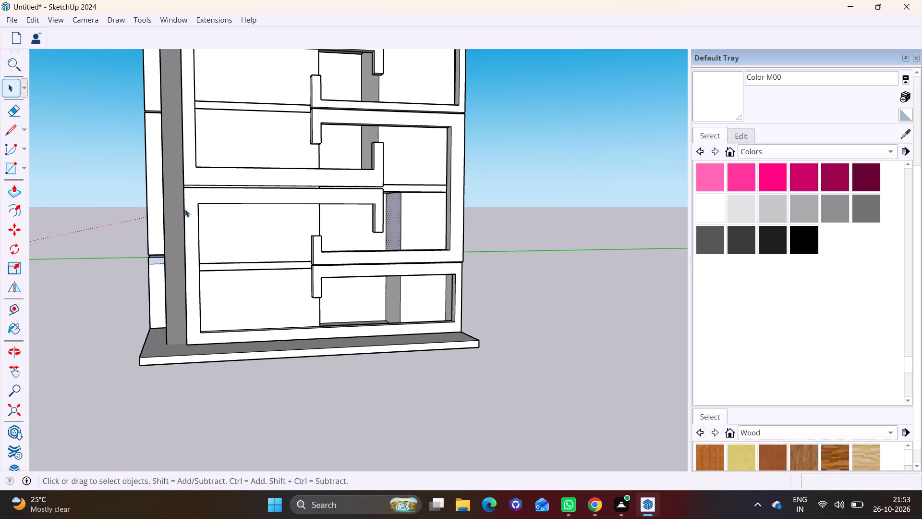
click(14, 190)
click(398, 224)
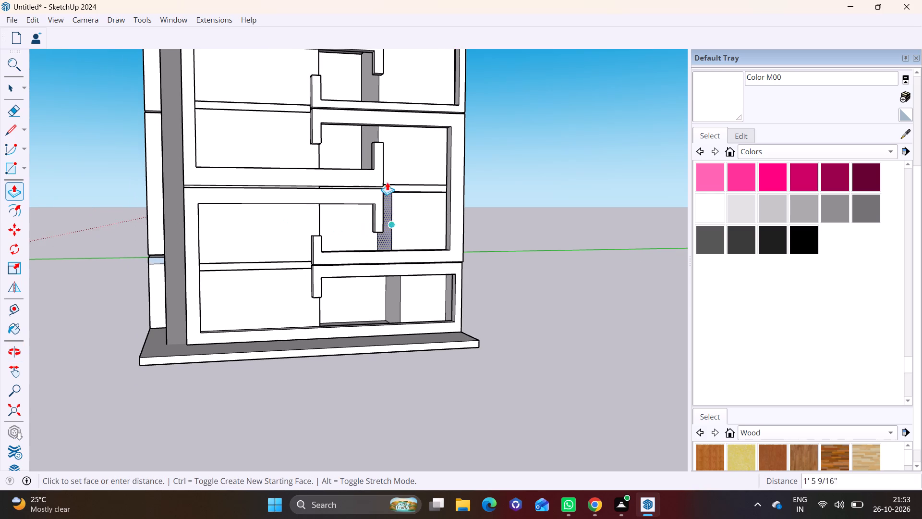
click(385, 140)
Widen the bottom recess's block by pulling its inner side face about 4' 7/8", in line with the block above.
middle_drag(386, 281, 389, 248)
key(space)
click(394, 258)
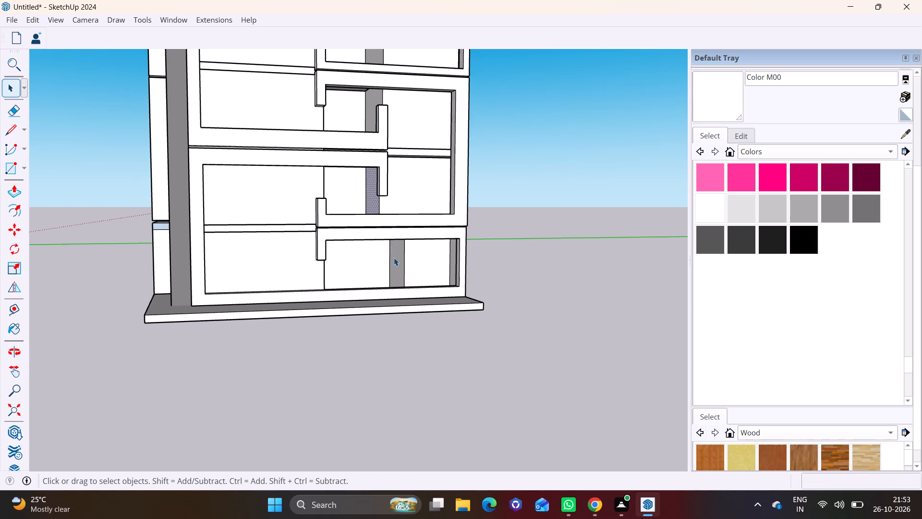
click(16, 194)
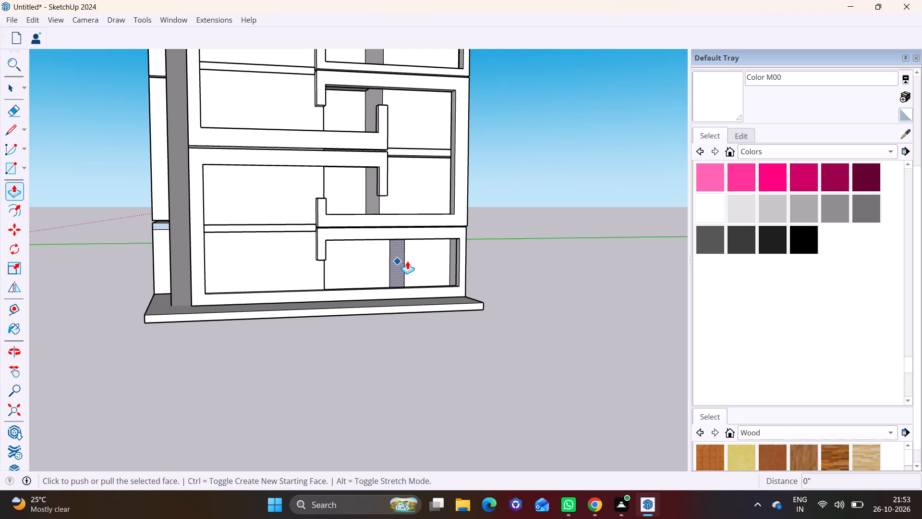
click(407, 261)
click(379, 205)
Examine the whole building and the aligned blocks in the facade's recesses from several angles.
scroll(422, 352, down, 6)
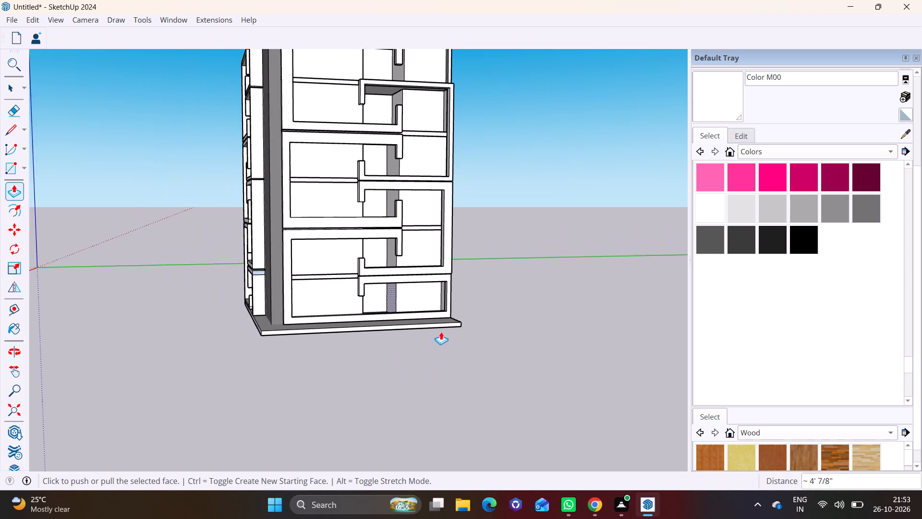
shift+middle_drag(459, 293, 449, 386)
scroll(455, 386, down, 3)
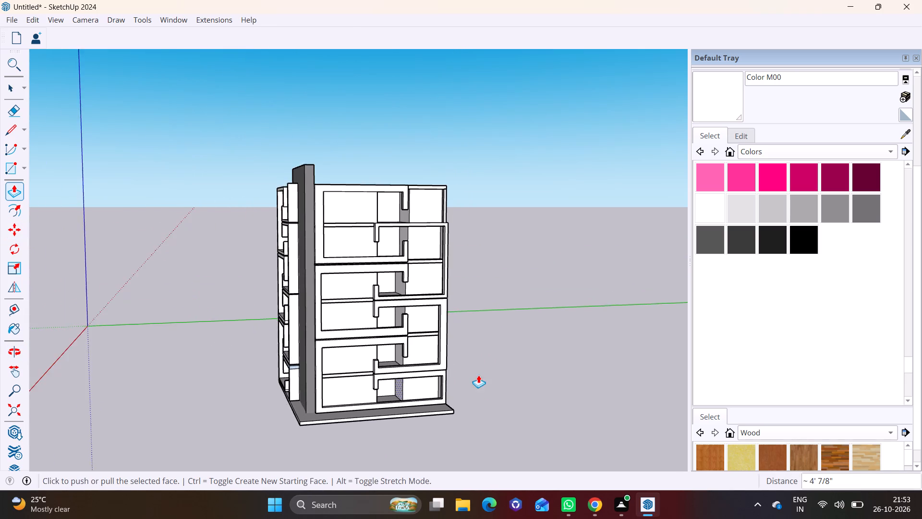
scroll(478, 375, down, 4)
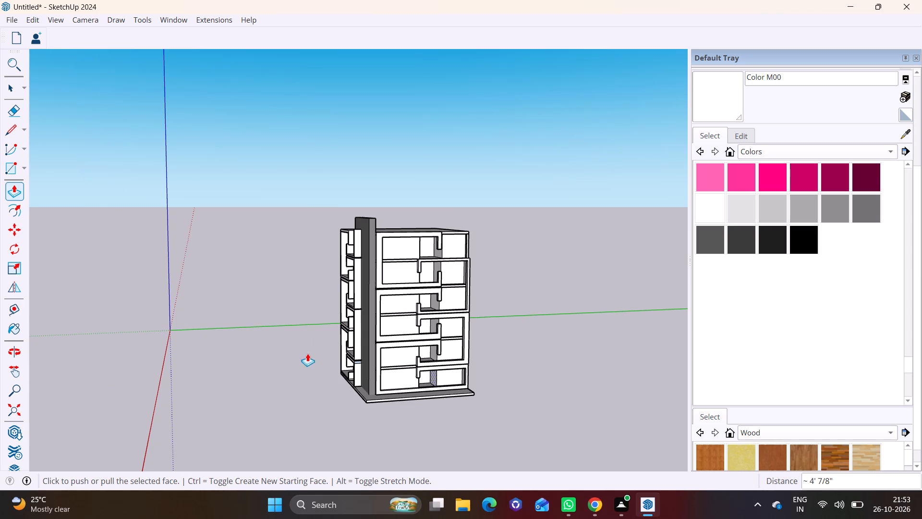
scroll(356, 334, up, 7)
shift+middle_drag(490, 352, 454, 319)
scroll(432, 309, up, 2)
shift+middle_drag(415, 303, 465, 317)
scroll(492, 130, up, 2)
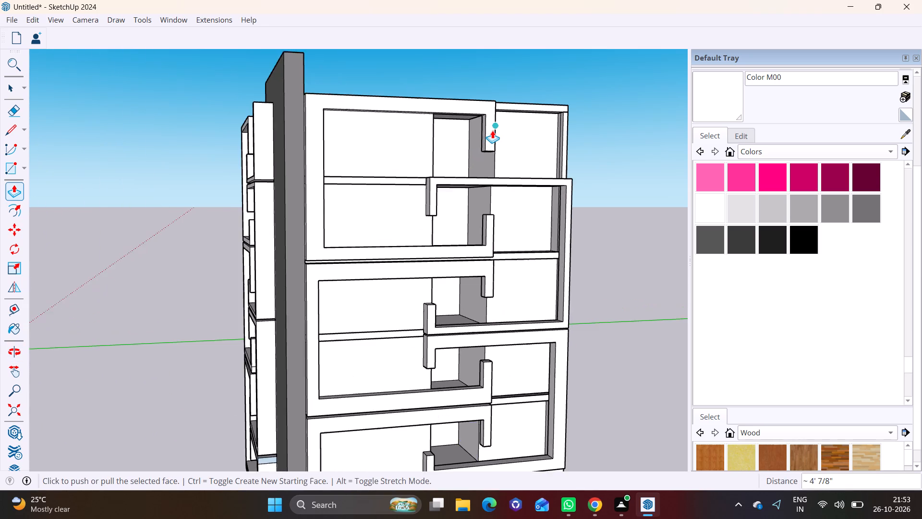
Push/Pull the back face of the top frame's hanging stub about 4' 5 13/16" deeper into the recess behind it.
scroll(492, 130, up, 3)
middle_drag(494, 131, 403, 155)
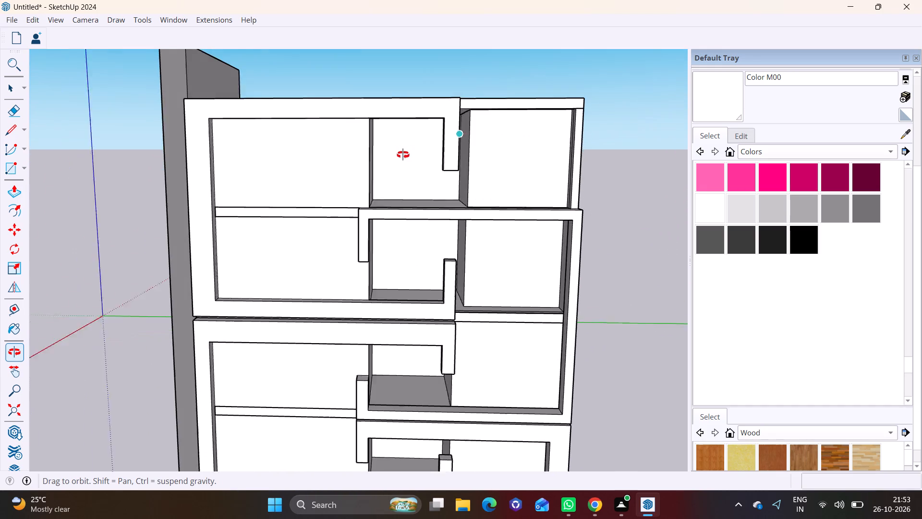
middle_drag(403, 155, 303, 161)
middle_drag(393, 155, 230, 180)
scroll(251, 159, up, 2)
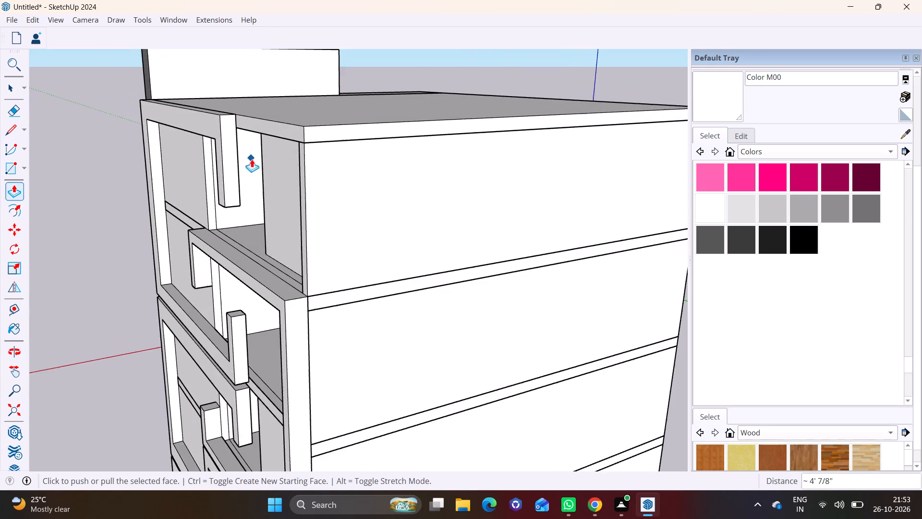
scroll(252, 159, up, 3)
middle_drag(267, 180, 581, 160)
middle_drag(602, 154, 406, 186)
middle_drag(440, 190, 488, 179)
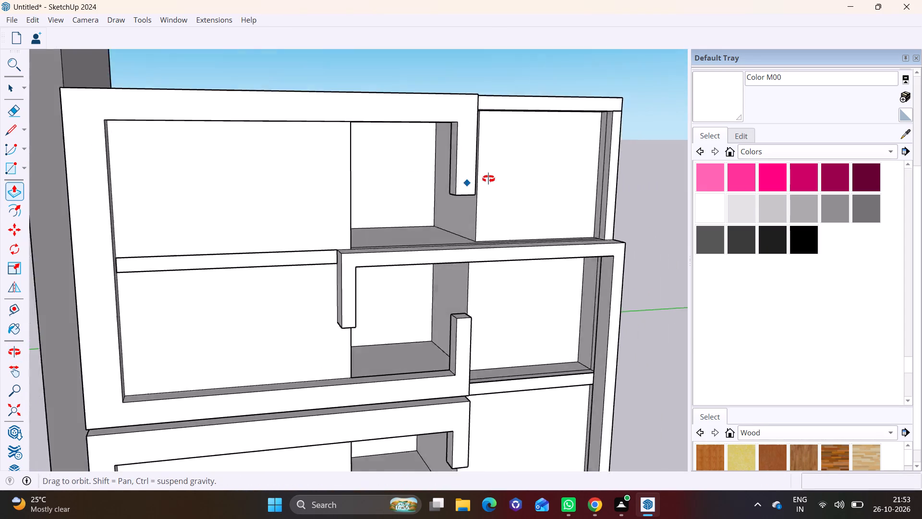
middle_drag(488, 179, 586, 163)
scroll(522, 150, up, 5)
middle_drag(540, 183, 596, 99)
scroll(477, 132, up, 2)
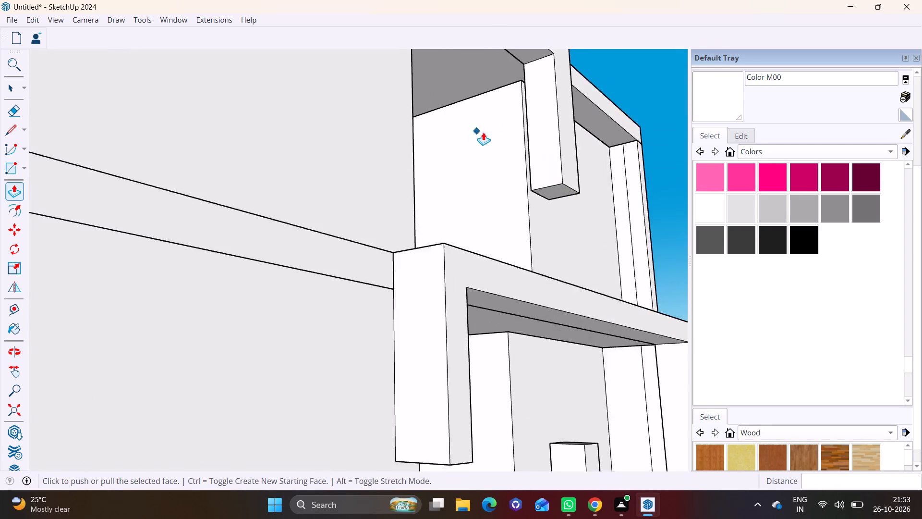
scroll(483, 132, up, 3)
middle_drag(548, 161, 652, 179)
scroll(541, 171, up, 8)
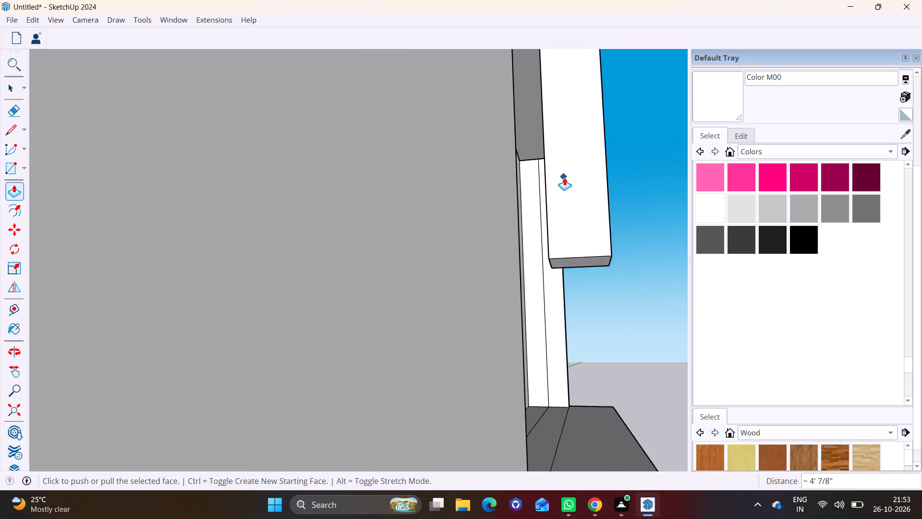
scroll(564, 177, up, 4)
middle_drag(551, 180, 557, 194)
scroll(534, 206, up, 4)
middle_drag(570, 242, 611, 242)
key(space)
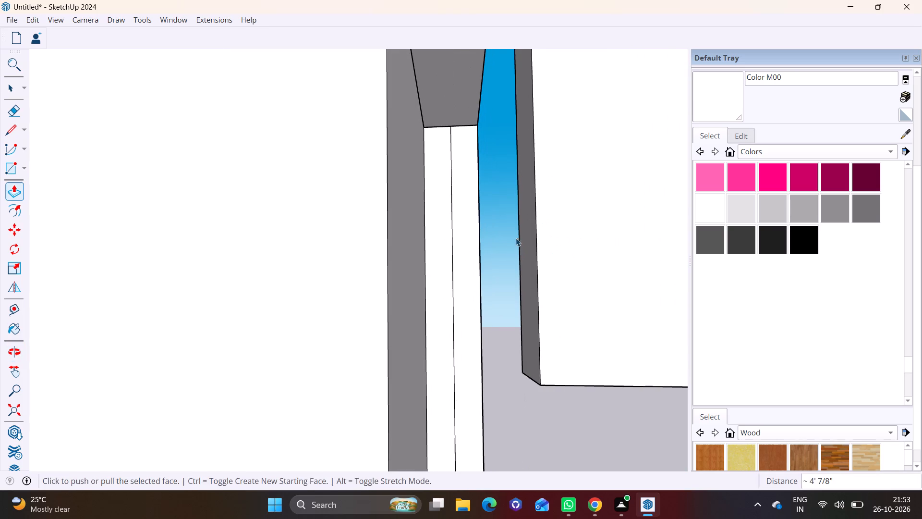
click(531, 226)
click(21, 186)
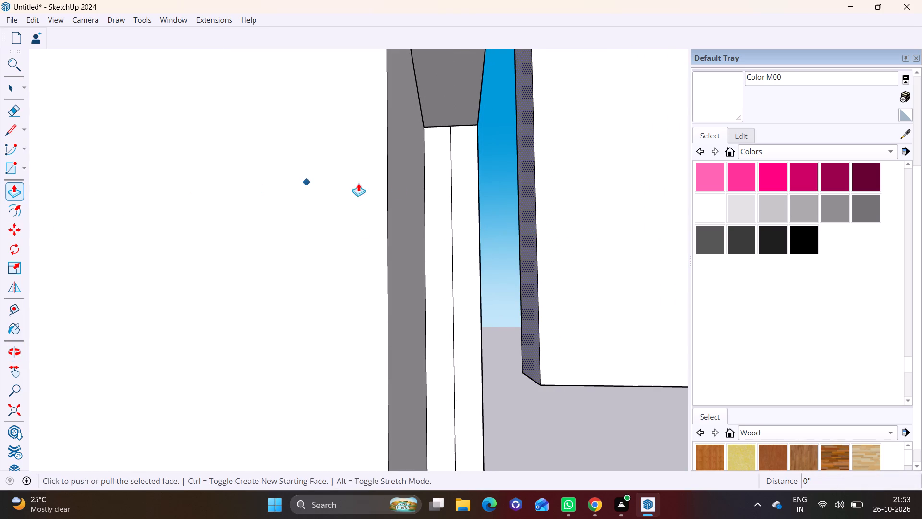
click(525, 195)
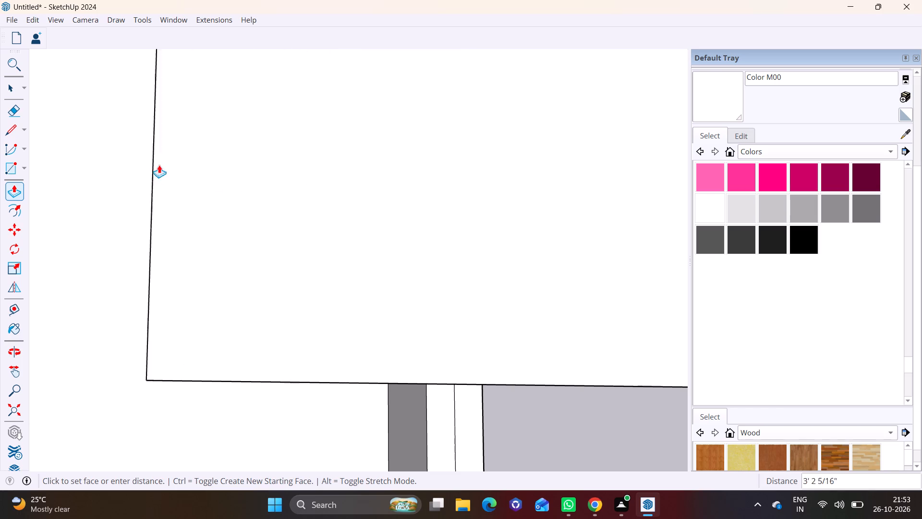
click(79, 152)
Push/Pull the narrow back face of the top frame's hanging stub slightly further toward the recess's rear wall.
scroll(161, 178, down, 9)
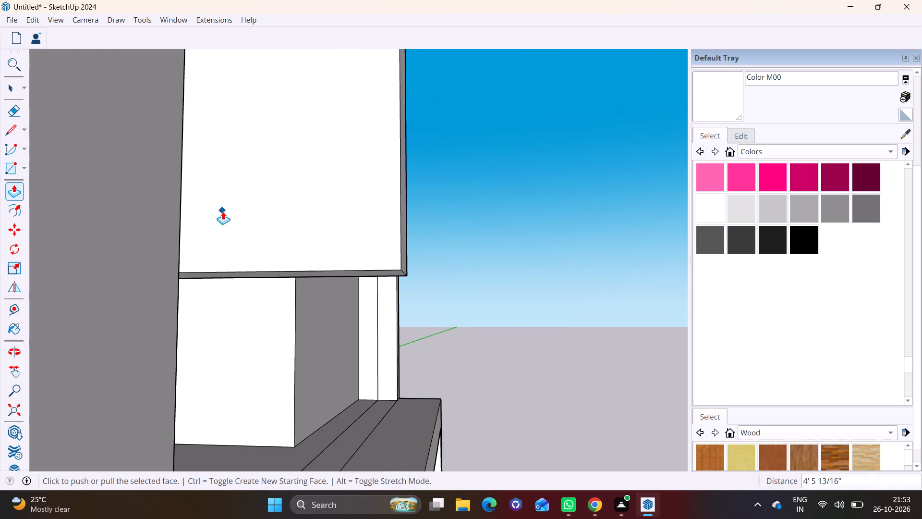
middle_drag(223, 211, 83, 234)
scroll(86, 222, down, 4)
middle_drag(102, 222, 352, 227)
shift+scroll(252, 222, down, 1)
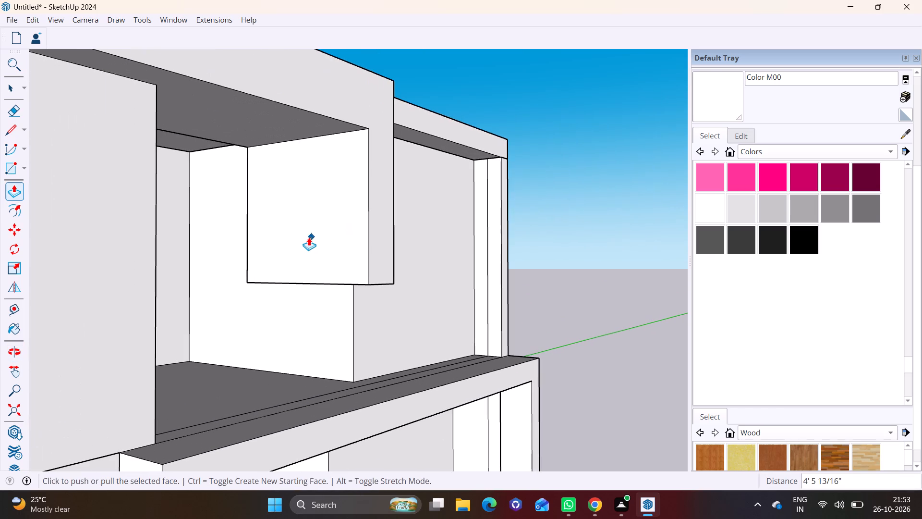
scroll(250, 212, up, 9)
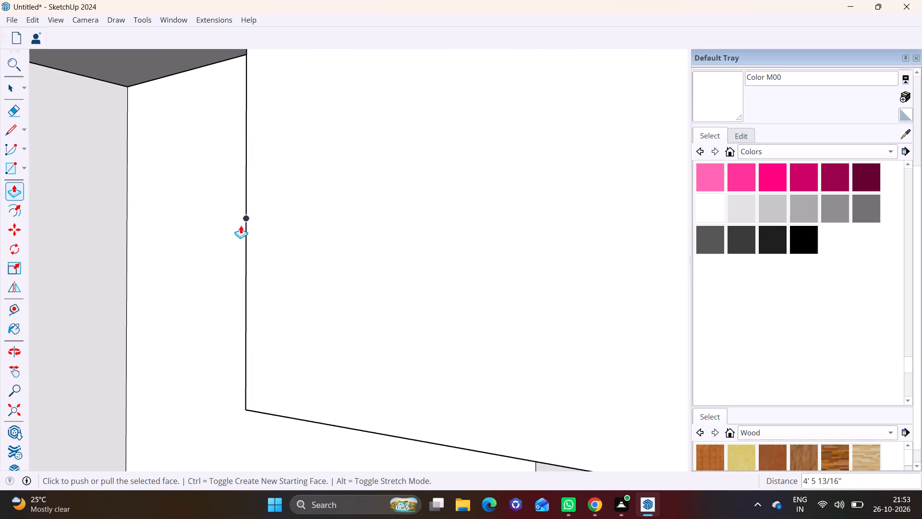
scroll(241, 225, up, 2)
middle_drag(241, 225, 288, 251)
scroll(405, 250, up, 6)
shift+middle_drag(431, 290, 439, 256)
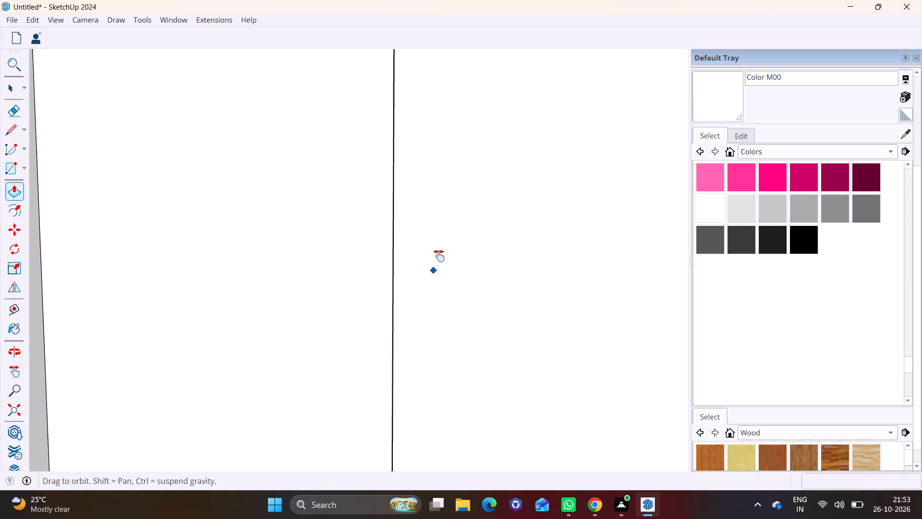
shift+middle_drag(439, 256, 439, 213)
middle_drag(414, 262, 470, 266)
scroll(401, 254, down, 13)
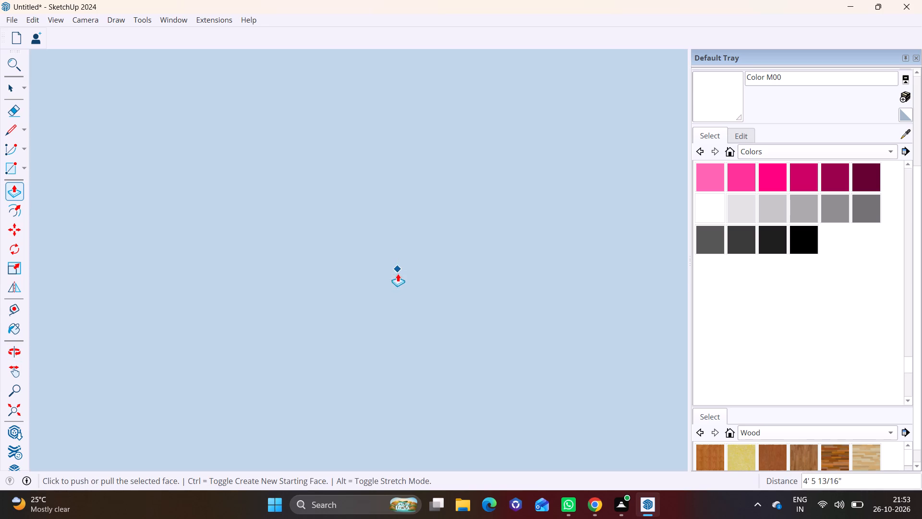
scroll(398, 273, down, 20)
scroll(398, 273, down, 18)
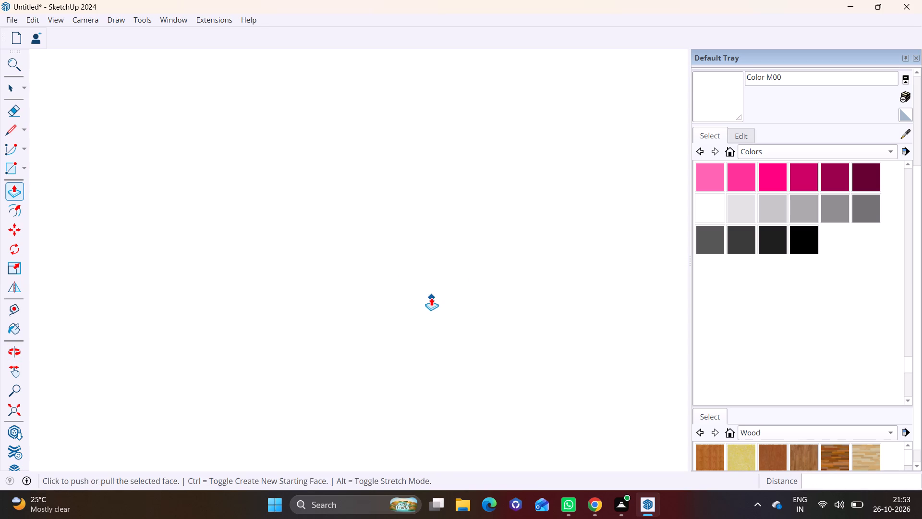
scroll(431, 297, down, 20)
scroll(431, 297, down, 18)
scroll(342, 299, down, 8)
key(space)
scroll(348, 284, down, 20)
scroll(348, 284, down, 5)
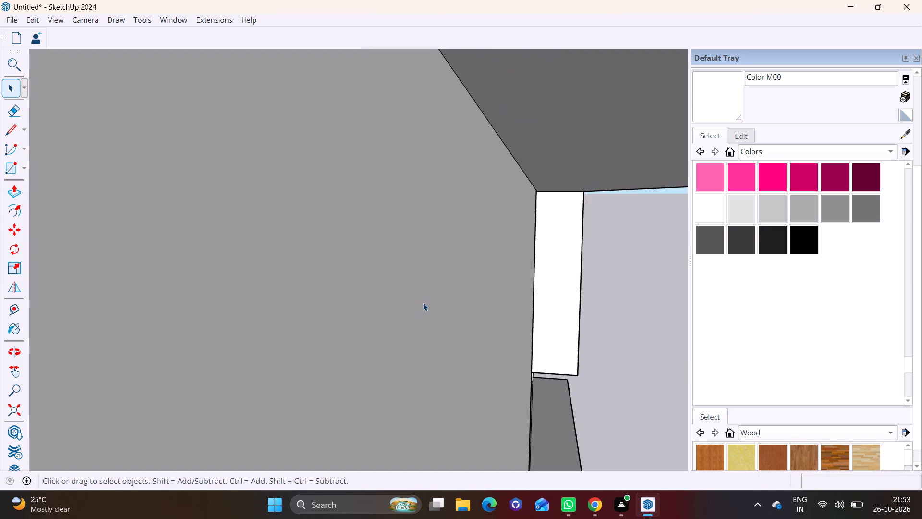
scroll(423, 303, down, 14)
scroll(604, 82, down, 16)
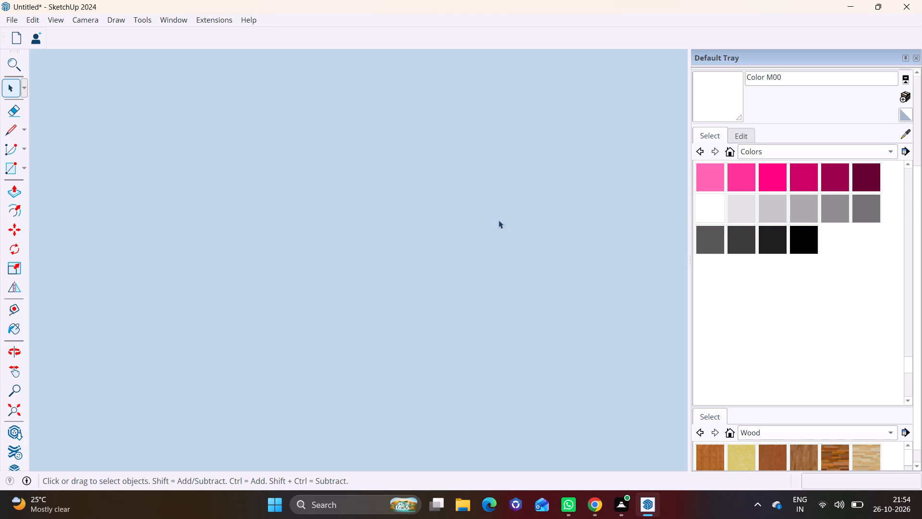
scroll(498, 220, down, 20)
scroll(498, 220, down, 13)
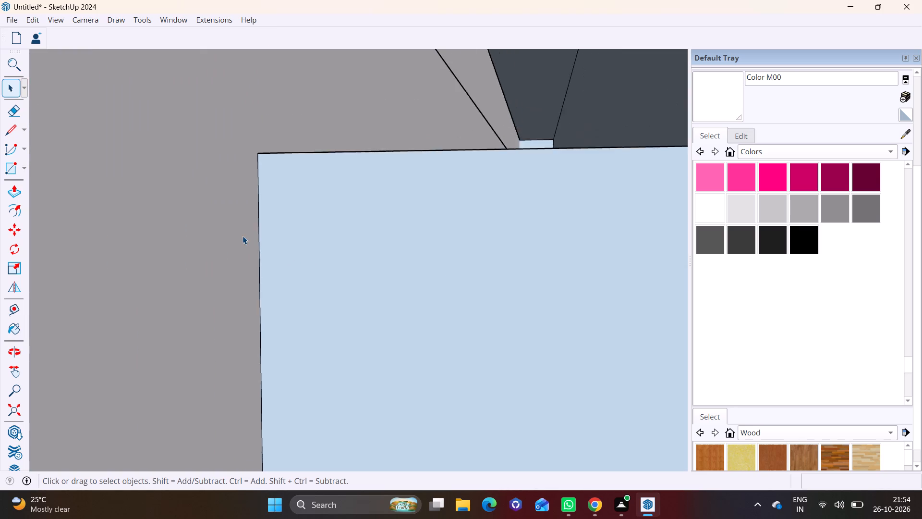
scroll(243, 236, down, 20)
scroll(243, 236, down, 3)
middle_drag(616, 241, 319, 233)
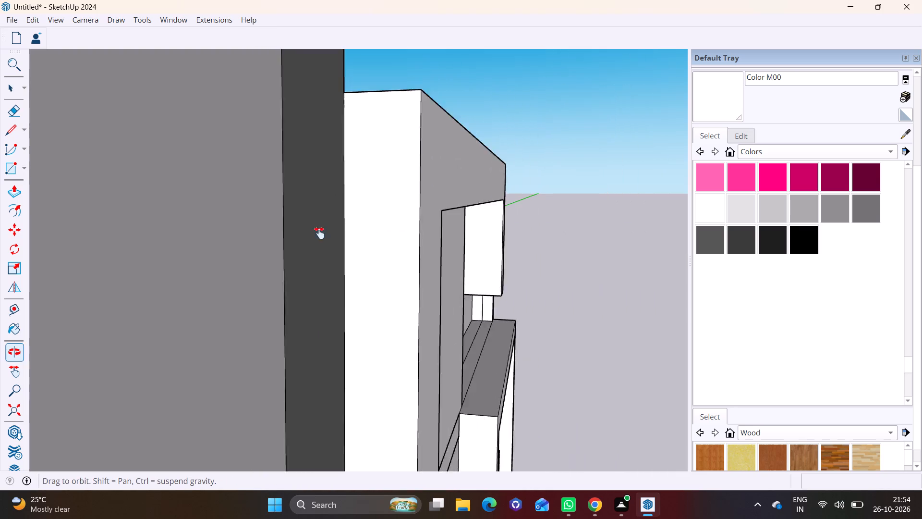
middle_drag(319, 233, 313, 232)
scroll(391, 232, down, 2)
scroll(450, 267, up, 7)
middle_drag(441, 261, 340, 253)
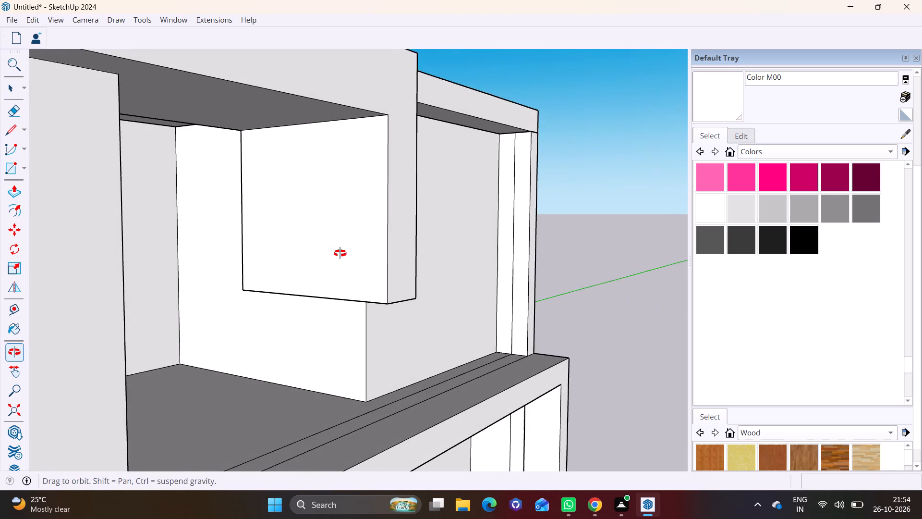
middle_drag(340, 253, 340, 253)
scroll(302, 237, up, 8)
middle_drag(284, 236, 353, 256)
scroll(207, 239, up, 11)
shift+middle_drag(295, 262, 464, 232)
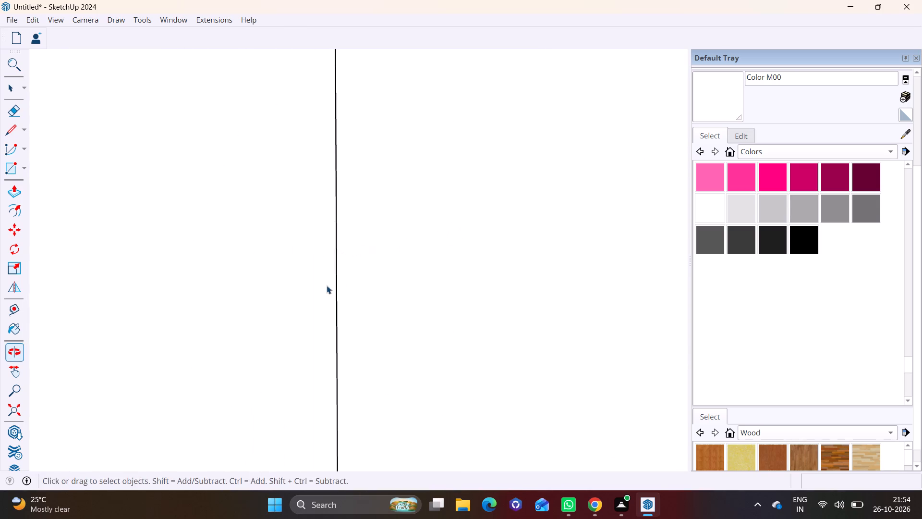
middle_drag(328, 285, 416, 281)
scroll(410, 274, up, 3)
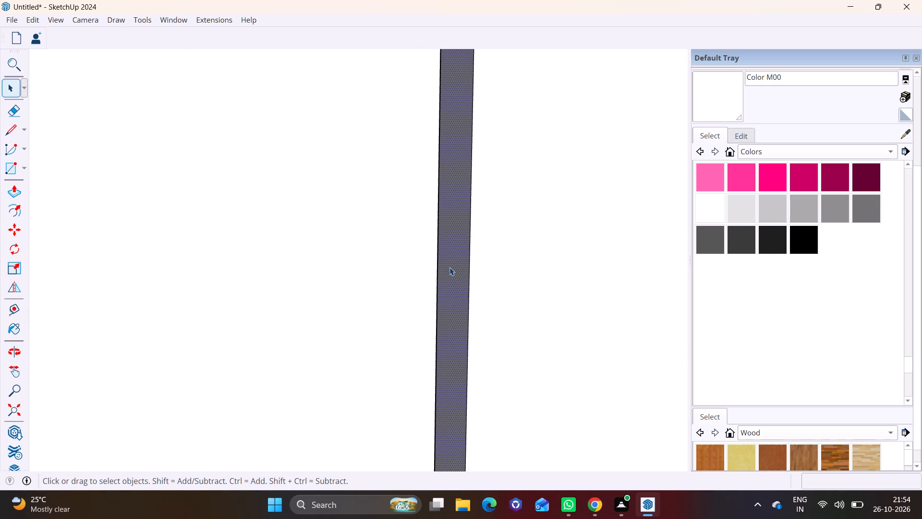
click(449, 267)
click(16, 191)
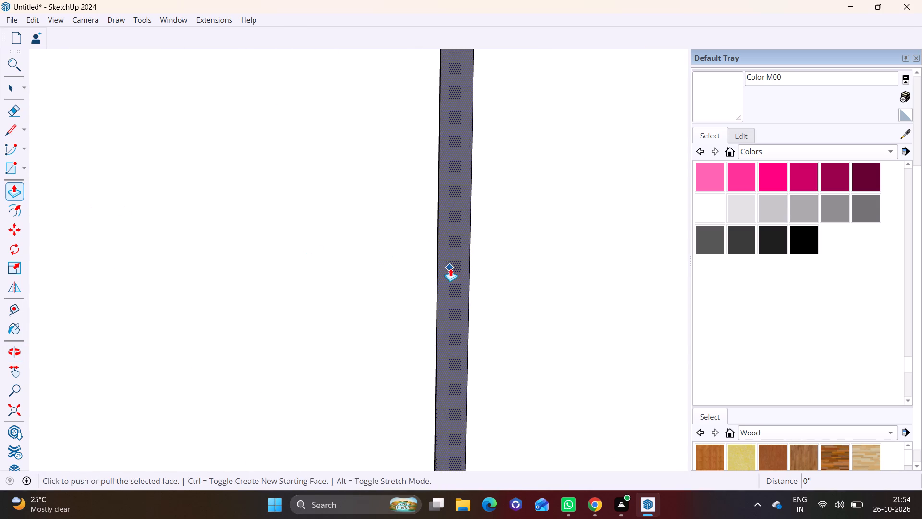
drag(450, 268, 98, 276)
click(98, 276)
scroll(98, 276, down, 6)
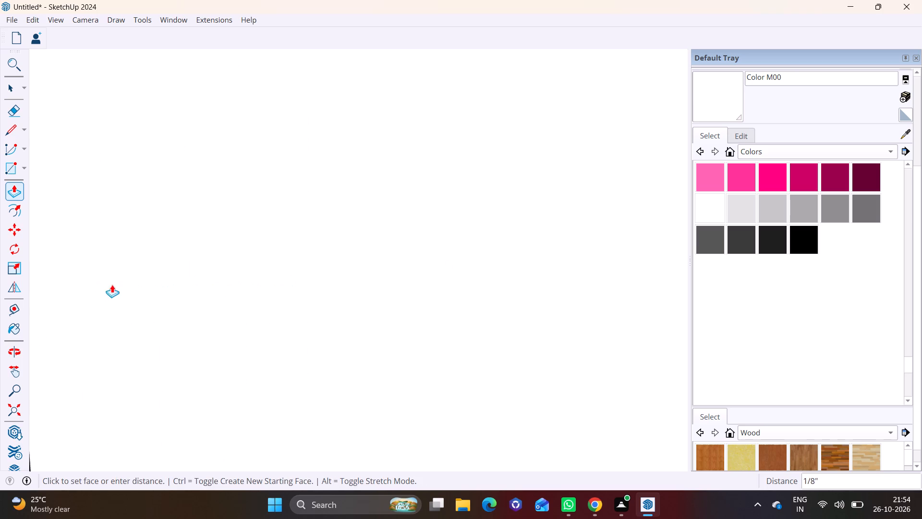
scroll(112, 284, down, 20)
scroll(112, 284, down, 13)
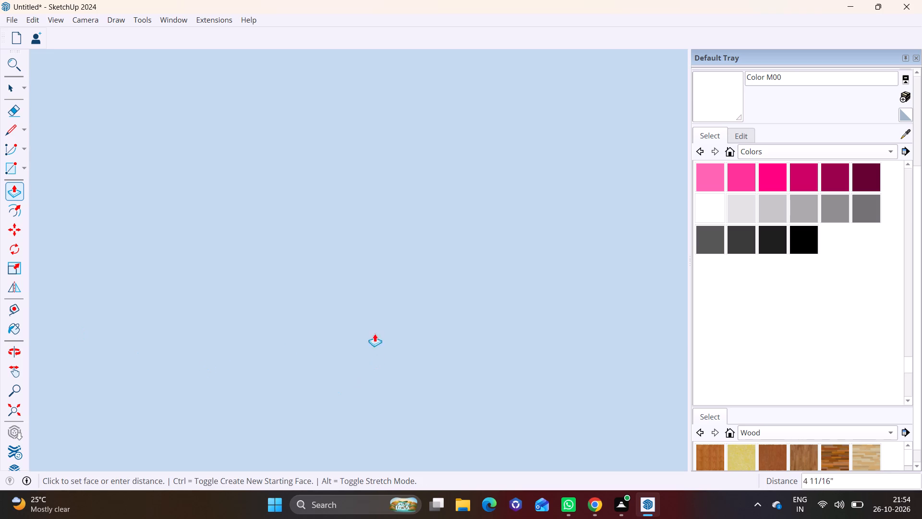
scroll(375, 334, down, 14)
key(space)
Examine the deepened top stub and the shallower stubs on the floors below from several angles.
scroll(371, 333, up, 1)
scroll(371, 333, down, 18)
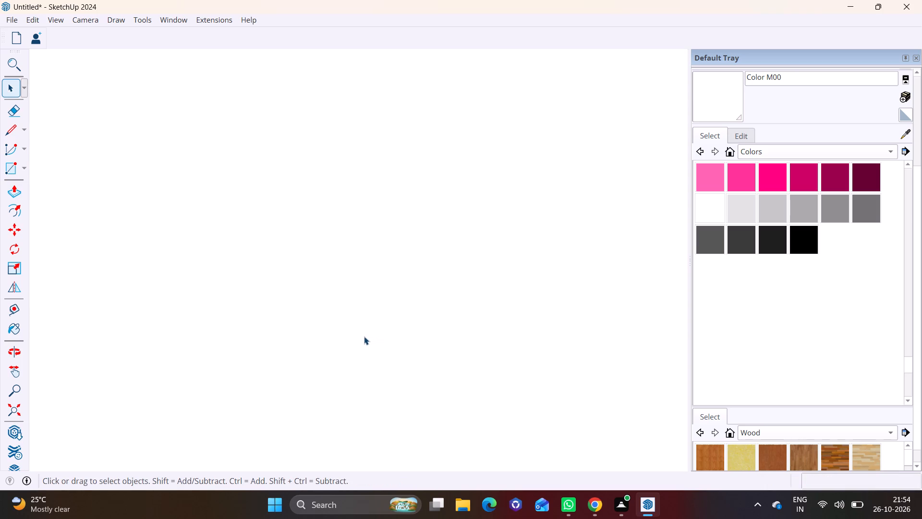
scroll(364, 336, down, 20)
scroll(364, 336, down, 16)
scroll(379, 325, down, 20)
scroll(379, 325, down, 16)
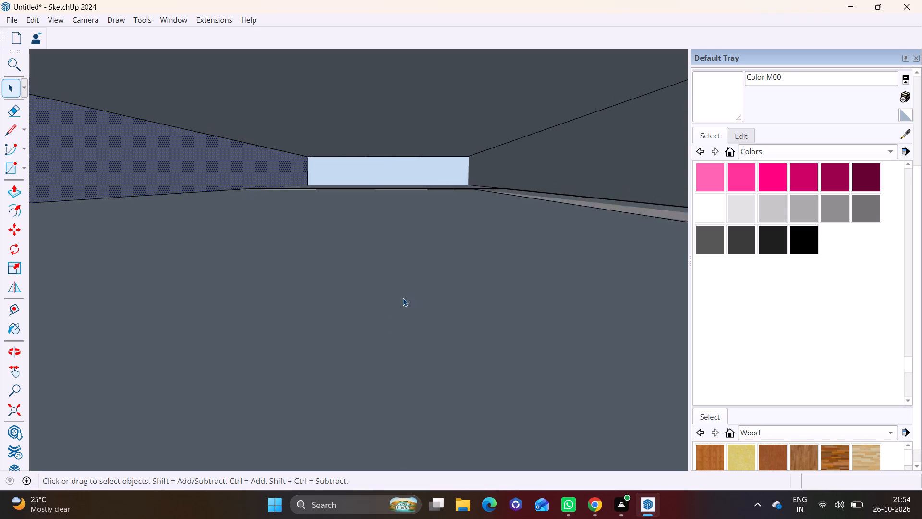
scroll(403, 298, down, 20)
scroll(403, 298, down, 16)
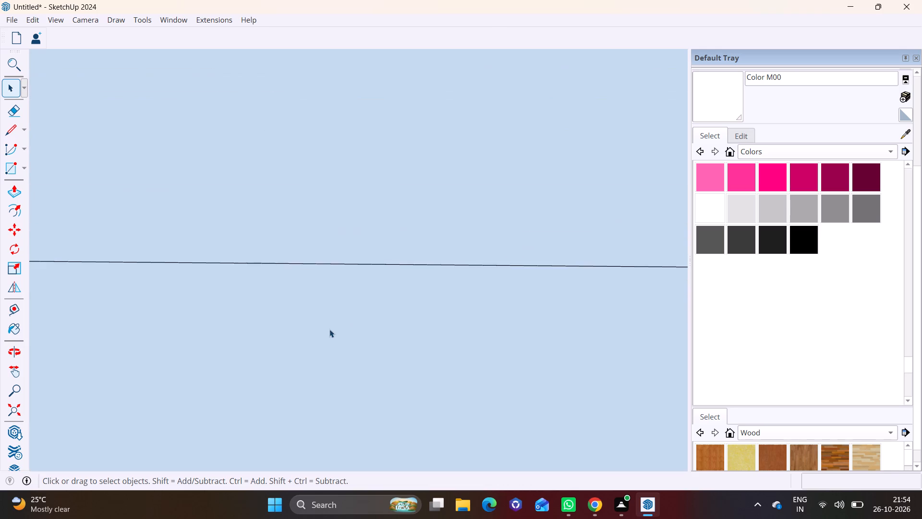
scroll(329, 329, down, 20)
scroll(329, 329, down, 16)
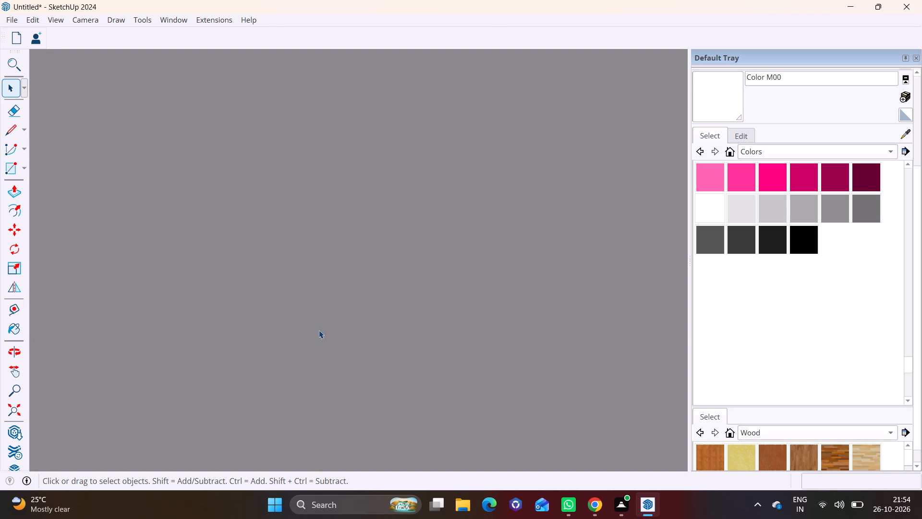
scroll(319, 330, down, 17)
middle_drag(430, 324, 257, 312)
scroll(480, 319, down, 4)
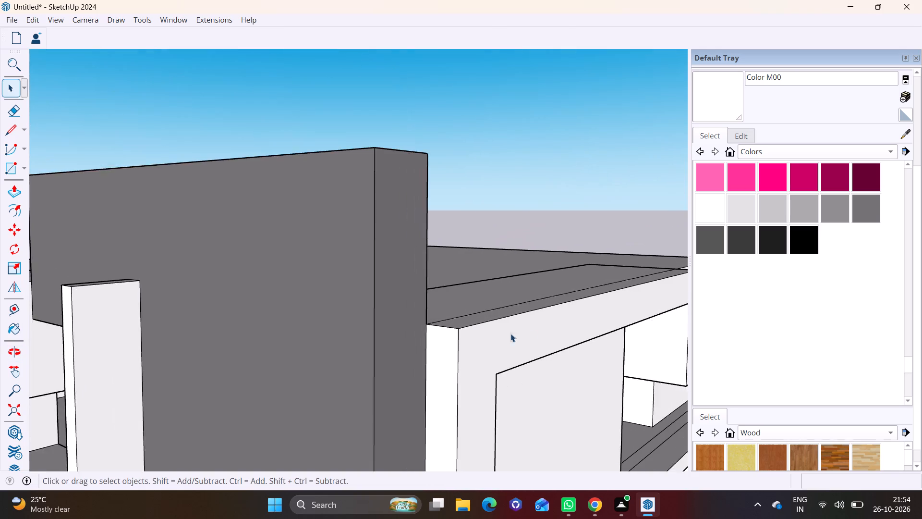
middle_drag(533, 333, 154, 218)
middle_drag(324, 272, 283, 209)
shift+scroll(284, 211, up, 1)
middle_drag(290, 222, 163, 223)
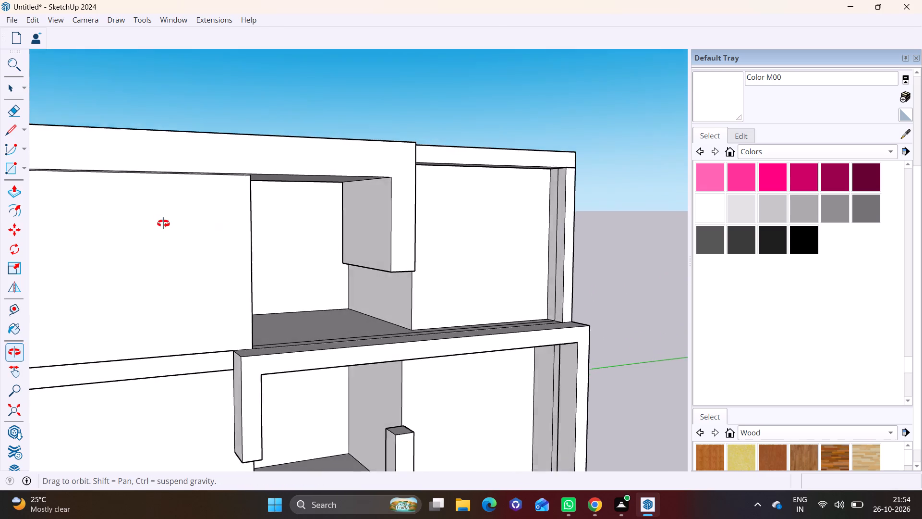
middle_drag(163, 223, 160, 225)
scroll(227, 253, down, 4)
shift+middle_drag(246, 289, 264, 231)
scroll(300, 280, up, 2)
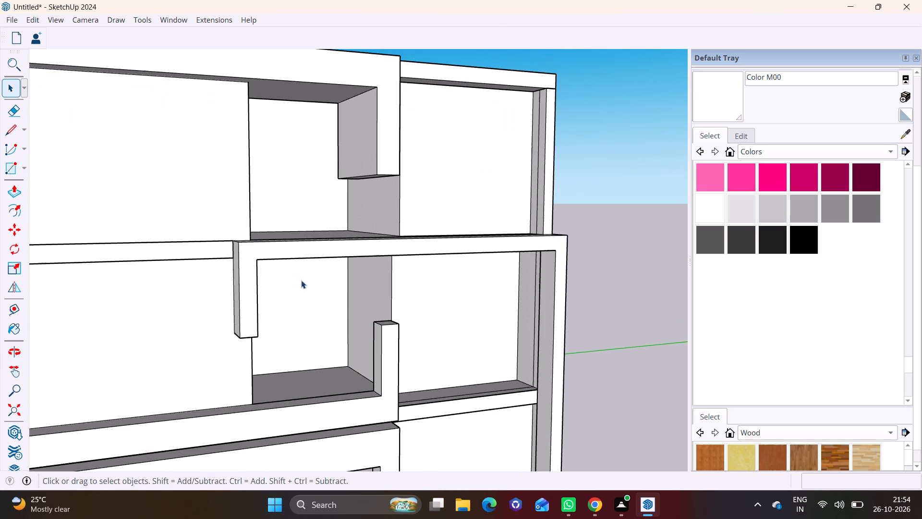
middle_drag(379, 340, 379, 270)
shift+scroll(379, 270, up, 1)
scroll(312, 263, down, 3)
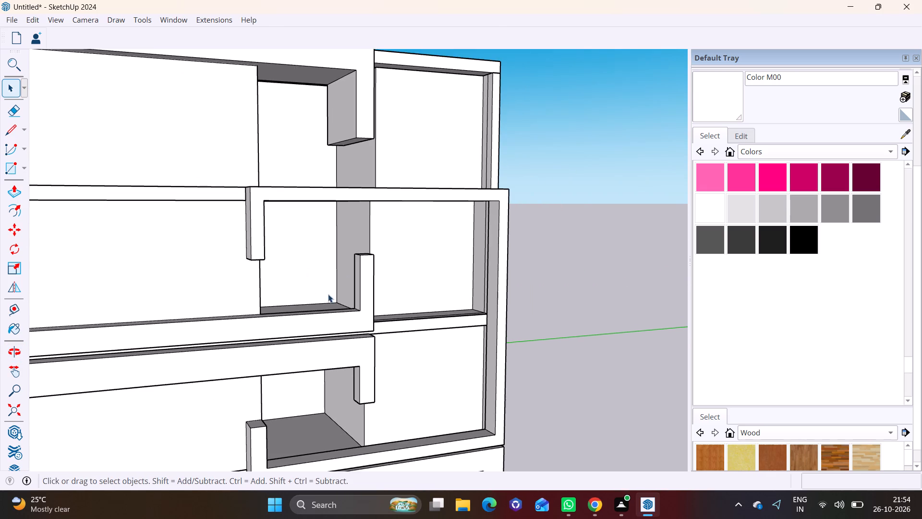
middle_drag(333, 293, 365, 301)
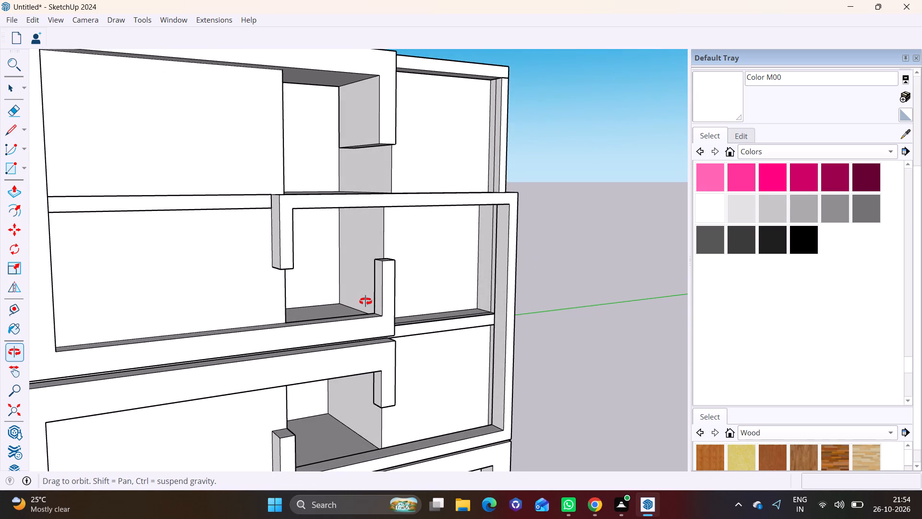
Push/Pull the back face of the upright stub one floor below the top about 10' 4" deeper into its recess.
middle_drag(365, 301, 196, 300)
scroll(338, 269, up, 2)
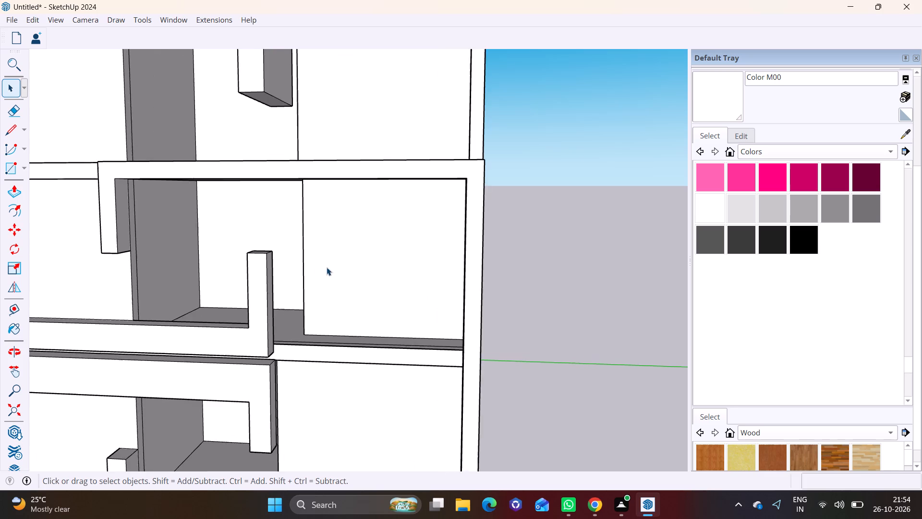
scroll(327, 267, up, 3)
middle_drag(291, 280, 322, 290)
scroll(291, 280, up, 1)
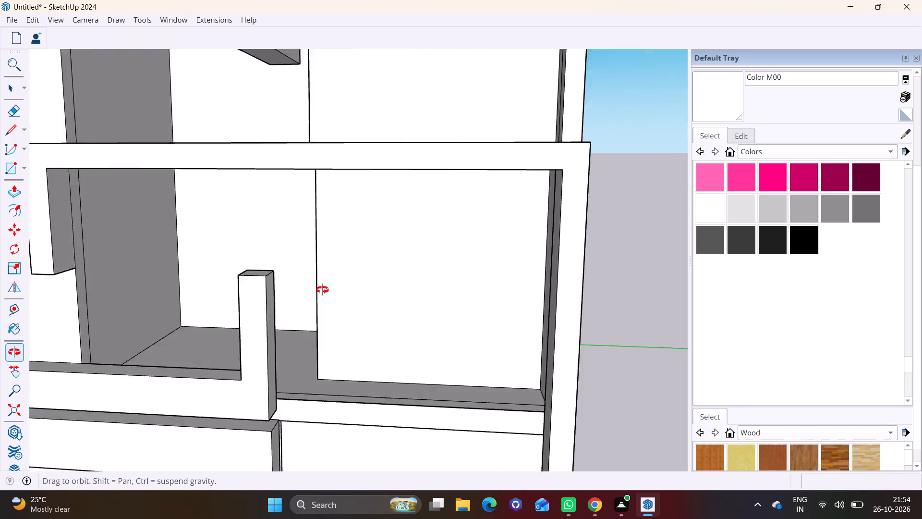
middle_drag(322, 290, 460, 286)
middle_drag(498, 289, 228, 225)
middle_drag(229, 222, 340, 293)
scroll(324, 288, up, 7)
shift+middle_drag(300, 309, 317, 248)
shift+scroll(300, 288, up, 1)
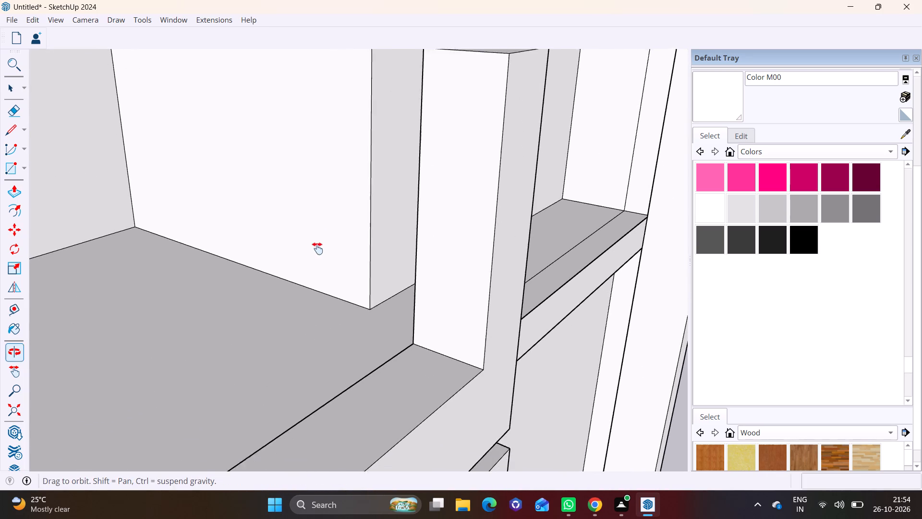
shift+middle_drag(317, 248, 318, 246)
middle_drag(353, 322, 339, 392)
shift+middle_drag(371, 375, 361, 277)
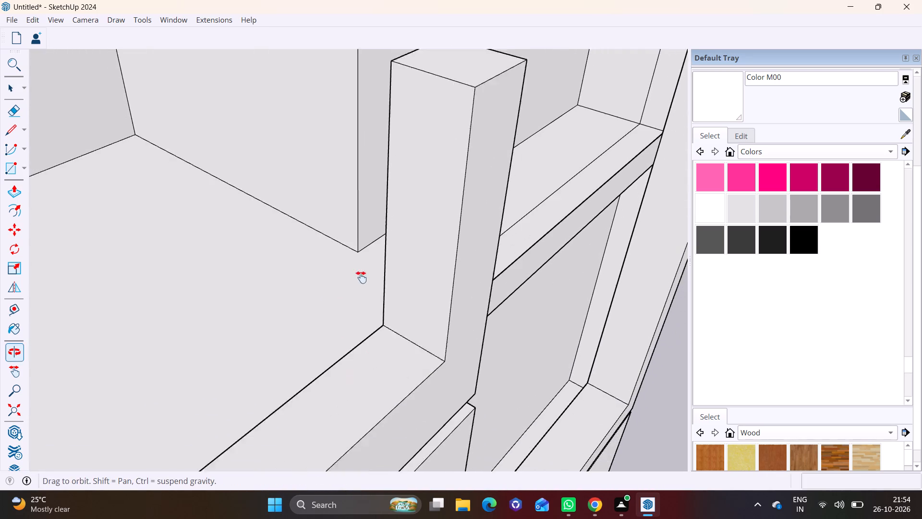
shift+middle_drag(361, 277, 360, 276)
middle_drag(403, 278, 513, 307)
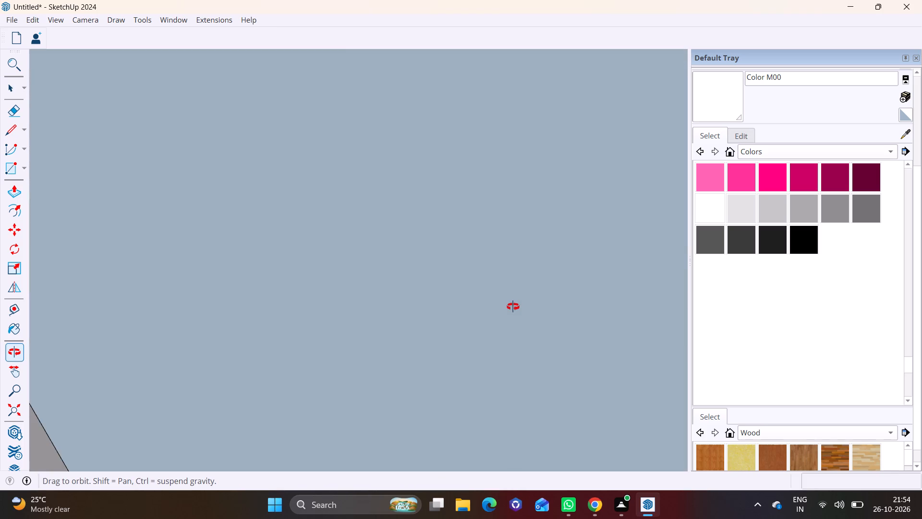
middle_drag(513, 307, 481, 299)
scroll(477, 223, up, 6)
middle_drag(490, 242, 505, 253)
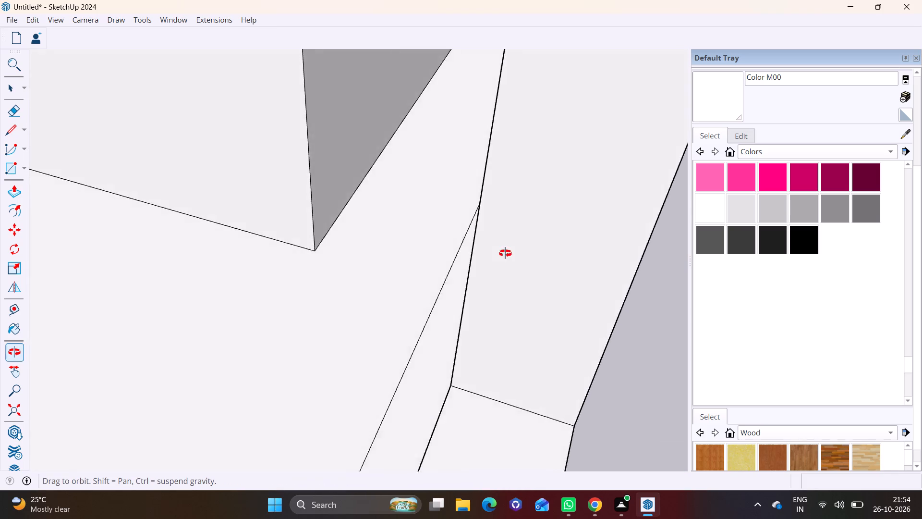
middle_drag(505, 253, 542, 261)
click(503, 233)
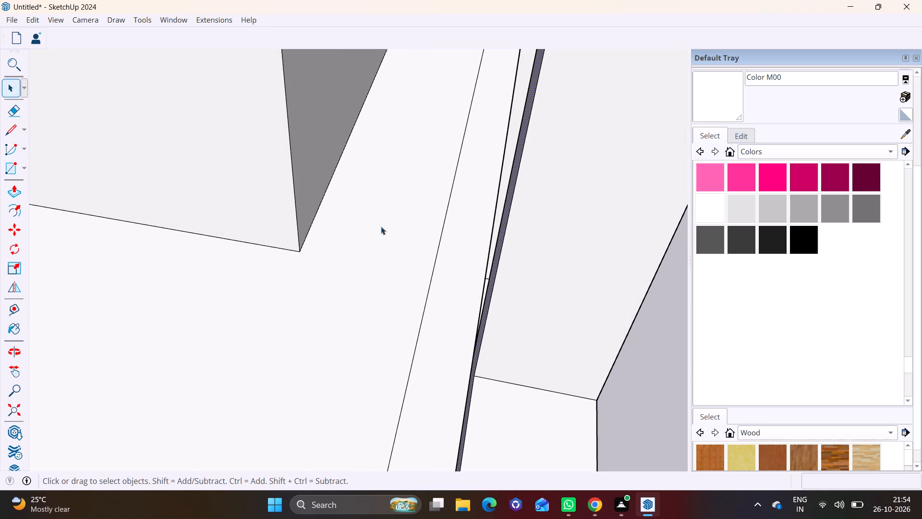
click(11, 194)
click(505, 202)
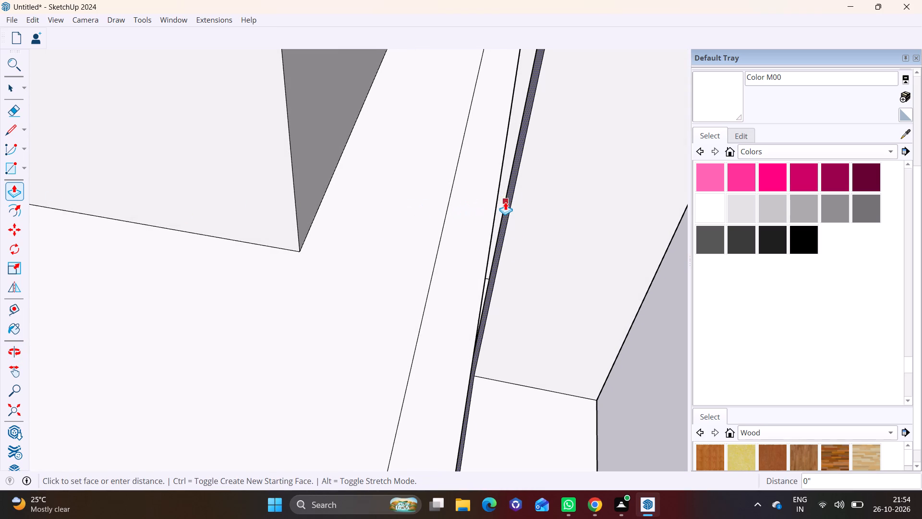
scroll(357, 185, down, 10)
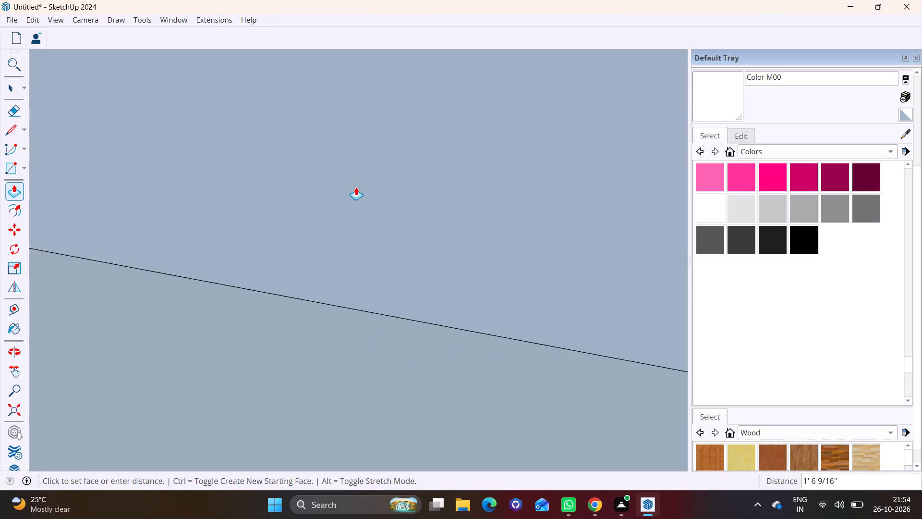
scroll(356, 187, down, 20)
scroll(356, 187, down, 13)
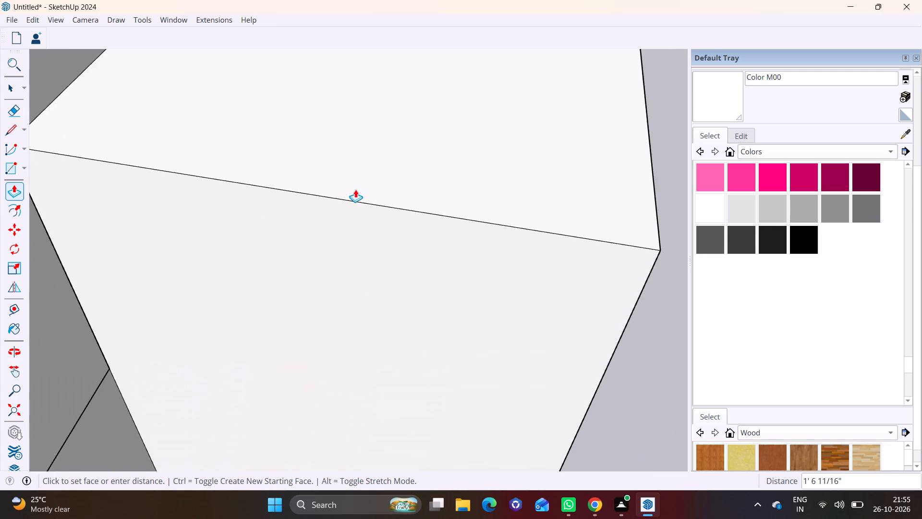
scroll(355, 189, down, 13)
middle_drag(355, 189, 244, 159)
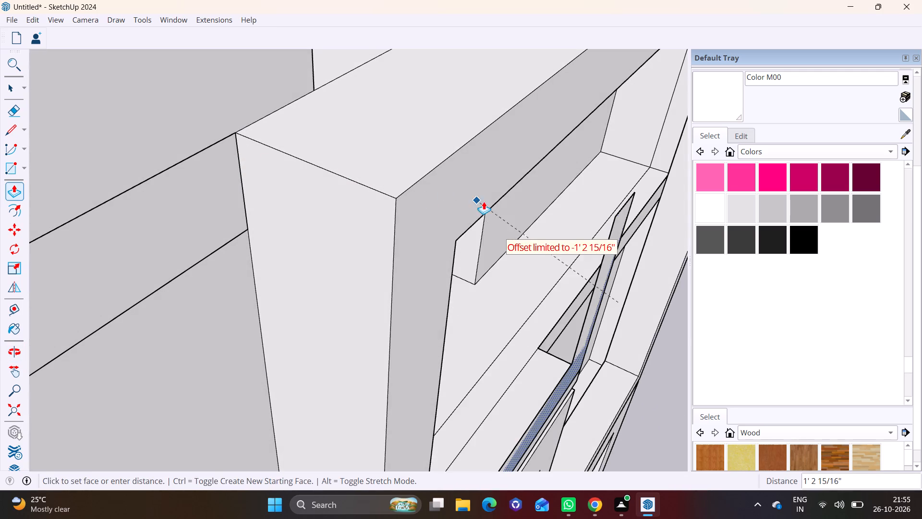
middle_drag(482, 202, 365, 225)
middle_drag(452, 224, 449, 224)
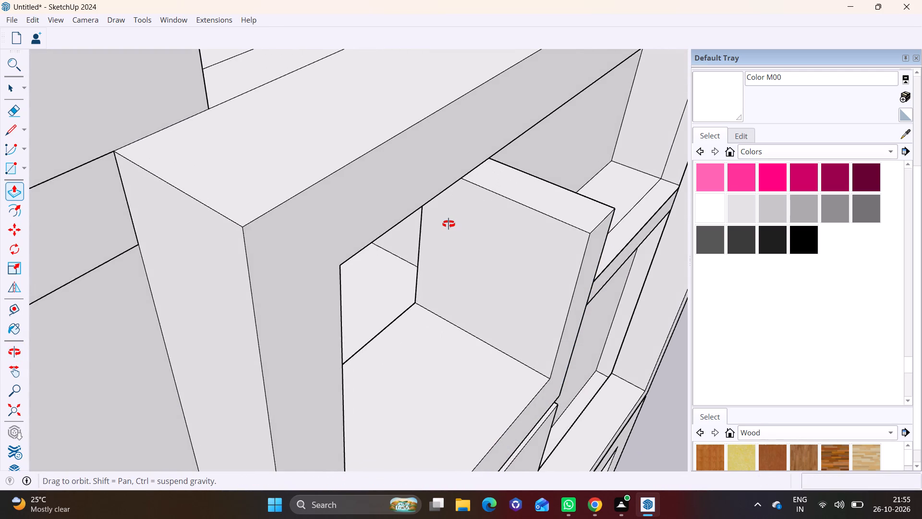
middle_drag(449, 224, 393, 175)
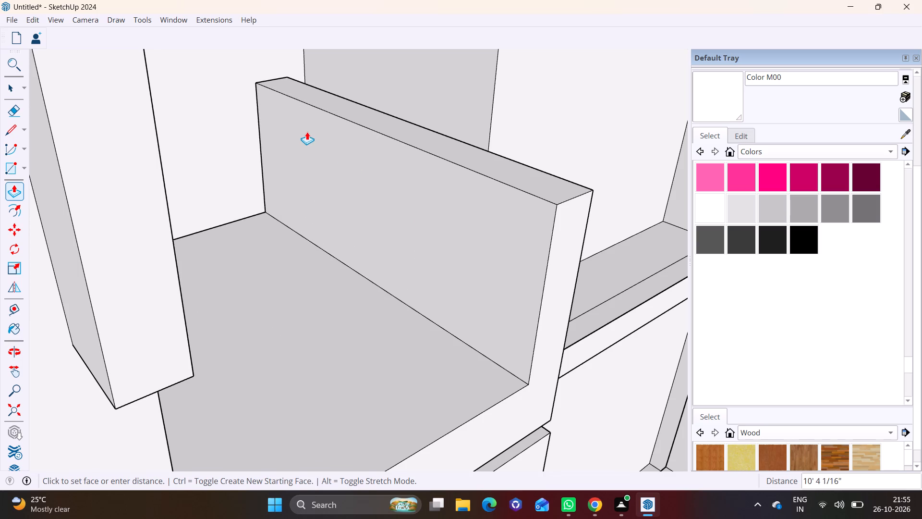
click(307, 132)
key(space)
click(337, 284)
Push/Pull the back face of the top frame's hanging stub another 4' 5 3/8" back to the recess's rear.
scroll(338, 284, down, 9)
middle_drag(393, 351, 321, 244)
shift+middle_drag(383, 349, 377, 338)
shift+scroll(379, 349, up, 1)
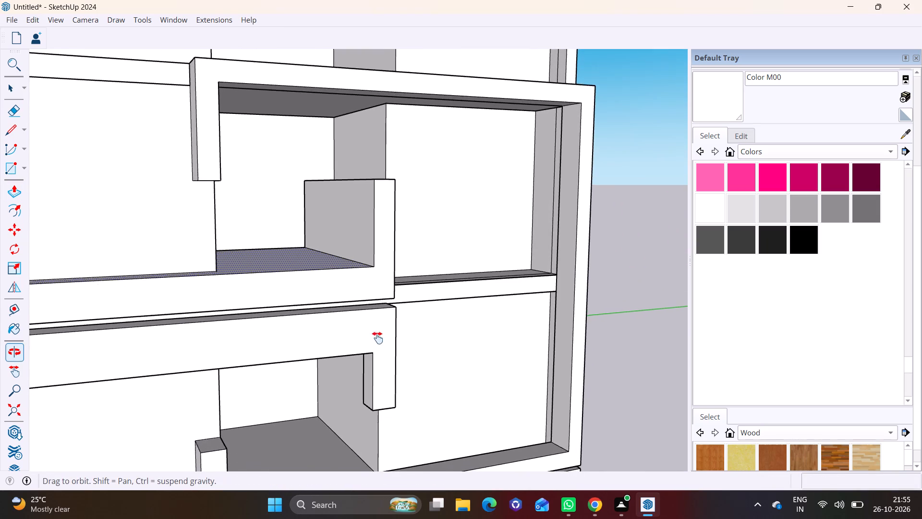
shift+middle_drag(377, 338, 377, 337)
scroll(376, 239, down, 4)
shift+middle_drag(381, 160, 385, 325)
shift+scroll(388, 317, down, 1)
scroll(346, 222, up, 7)
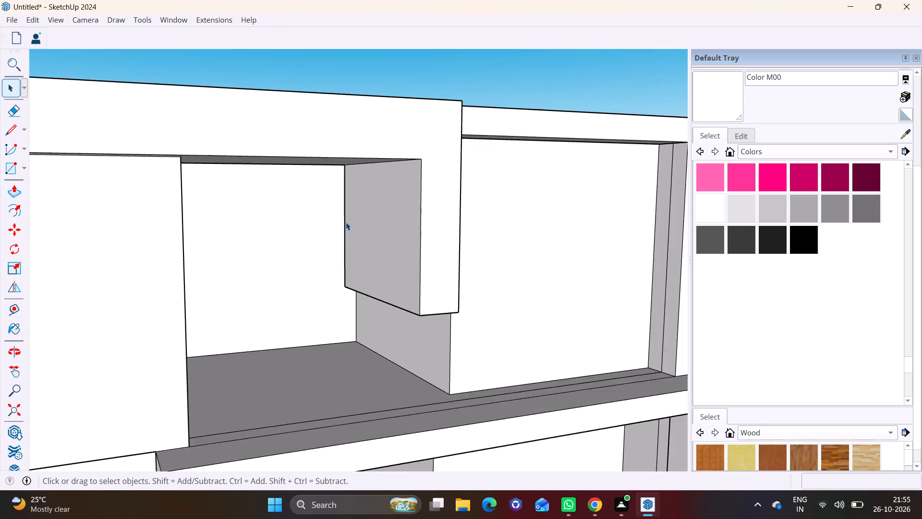
scroll(346, 222, up, 7)
scroll(359, 261, down, 14)
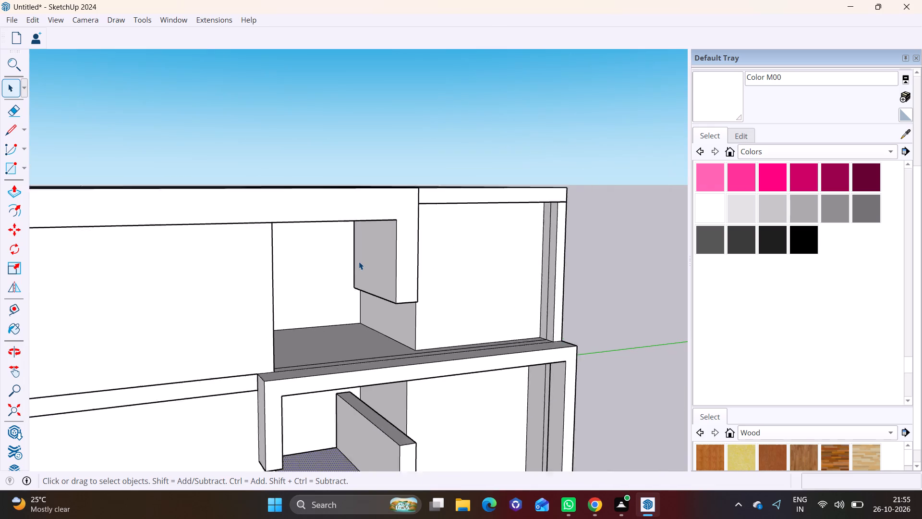
scroll(359, 261, down, 6)
scroll(360, 281, up, 14)
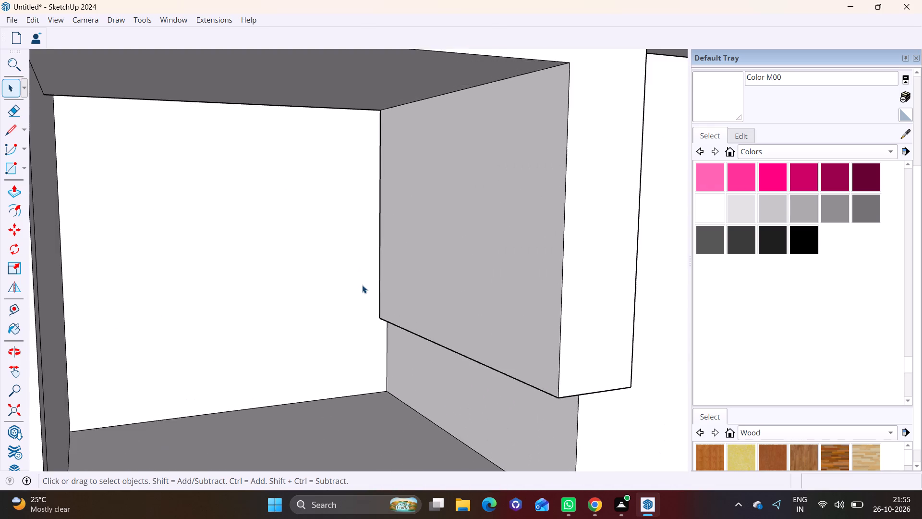
scroll(362, 285, up, 9)
middle_drag(437, 298, 484, 312)
scroll(475, 301, down, 3)
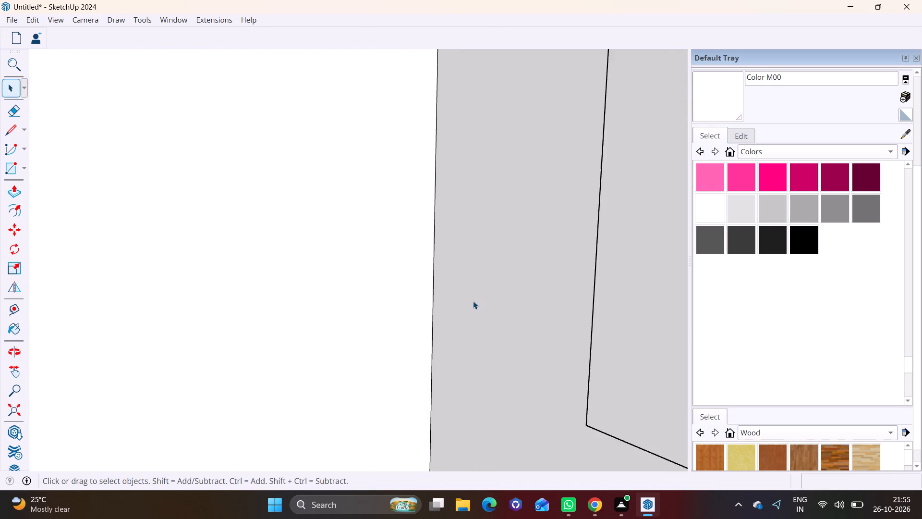
scroll(473, 301, down, 1)
shift+middle_drag(473, 301, 348, 305)
shift+scroll(347, 305, down, 1)
middle_drag(435, 323, 612, 329)
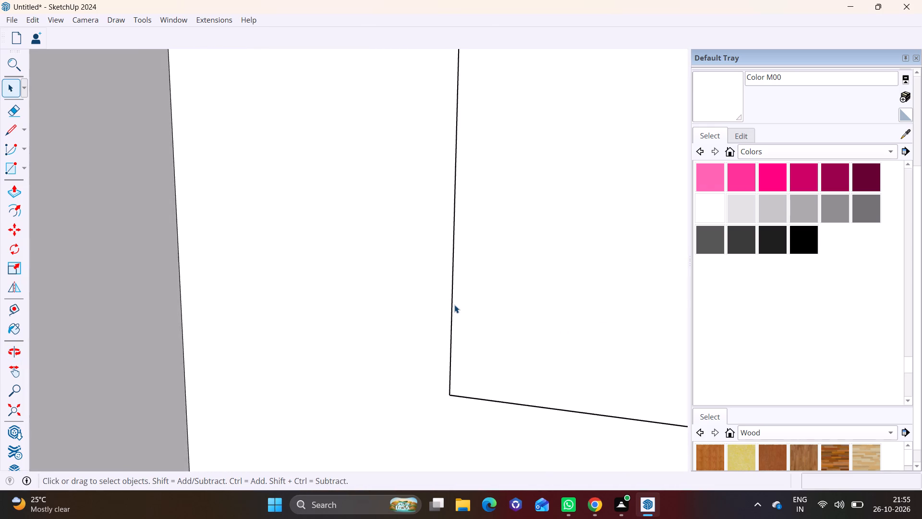
scroll(454, 305, up, 5)
shift+middle_drag(475, 307, 541, 305)
middle_drag(550, 309, 608, 321)
shift+middle_drag(540, 303, 558, 303)
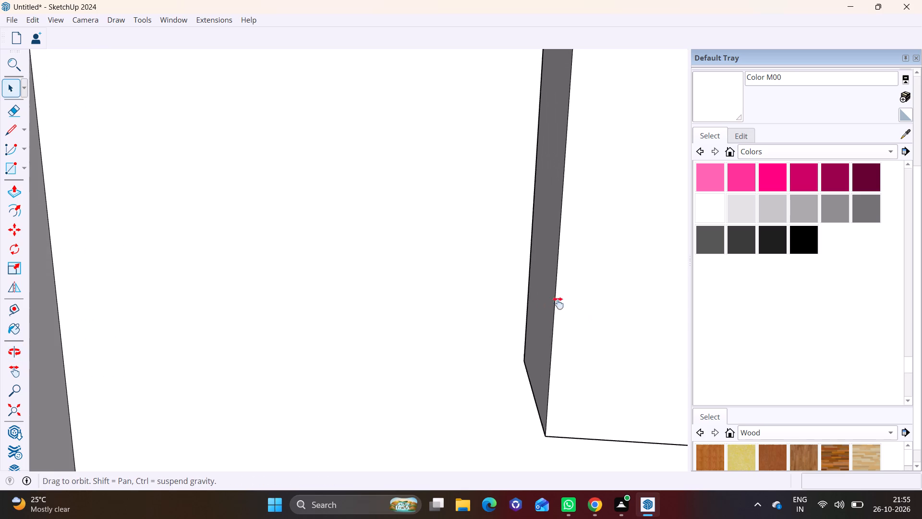
shift+middle_drag(558, 303, 578, 298)
click(577, 277)
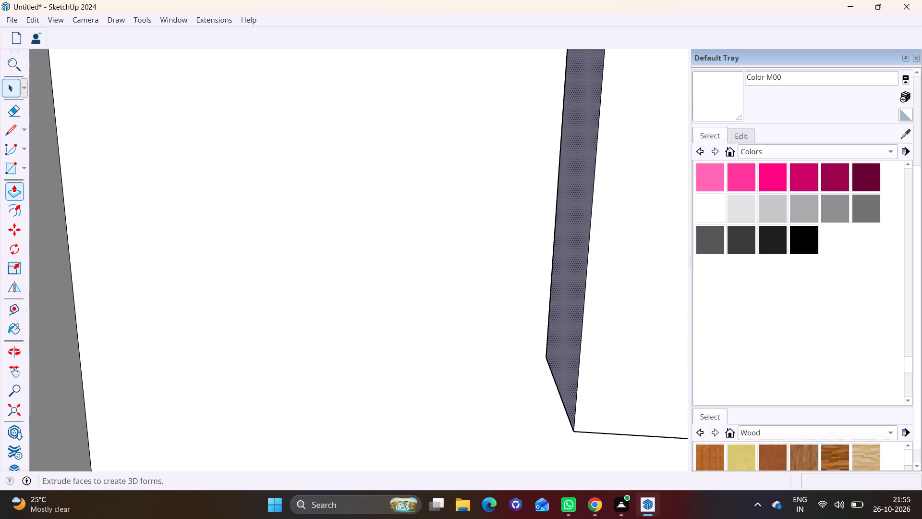
click(10, 191)
click(570, 261)
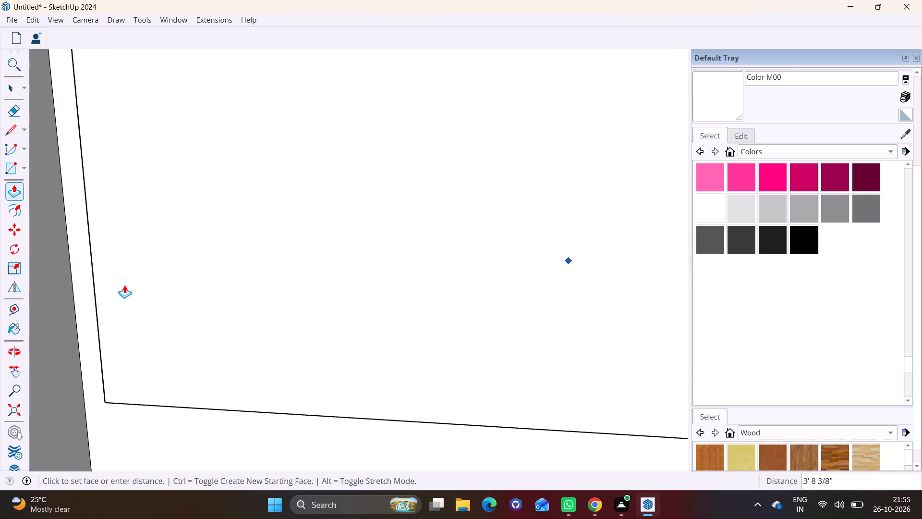
click(55, 286)
scroll(280, 289, down, 2)
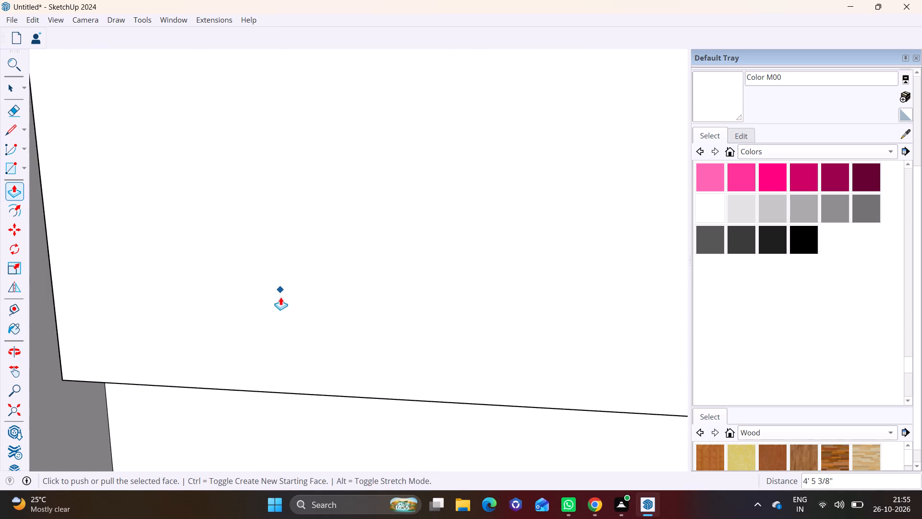
scroll(280, 297, down, 20)
scroll(280, 297, down, 16)
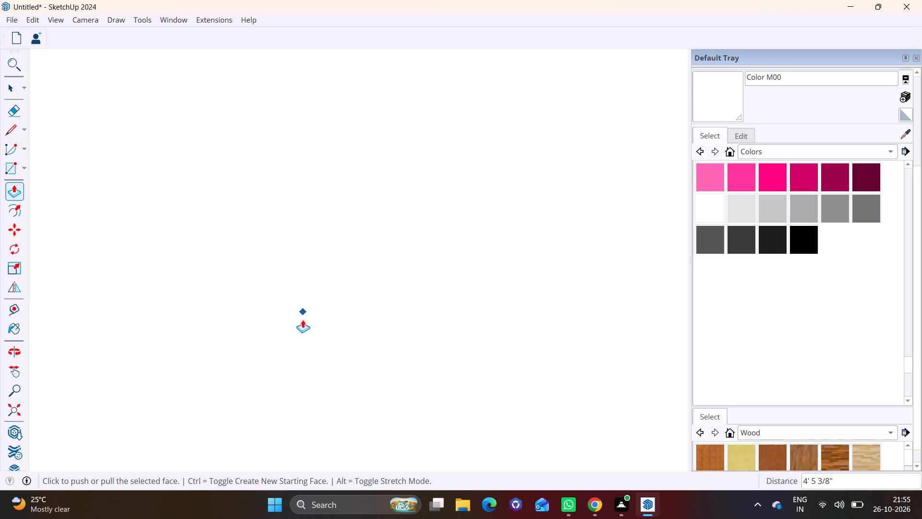
scroll(303, 320, down, 20)
scroll(303, 320, down, 16)
scroll(313, 310, down, 20)
scroll(313, 310, down, 15)
key(space)
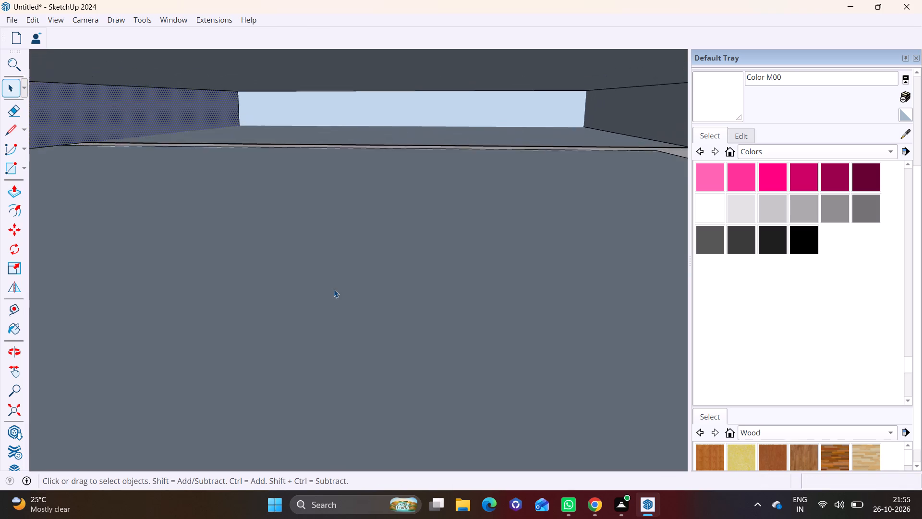
Push/Pull the back face of the hanging stub directly below the deepened upright stub about 11' 2" back into its recess.
scroll(334, 289, down, 20)
scroll(334, 289, down, 14)
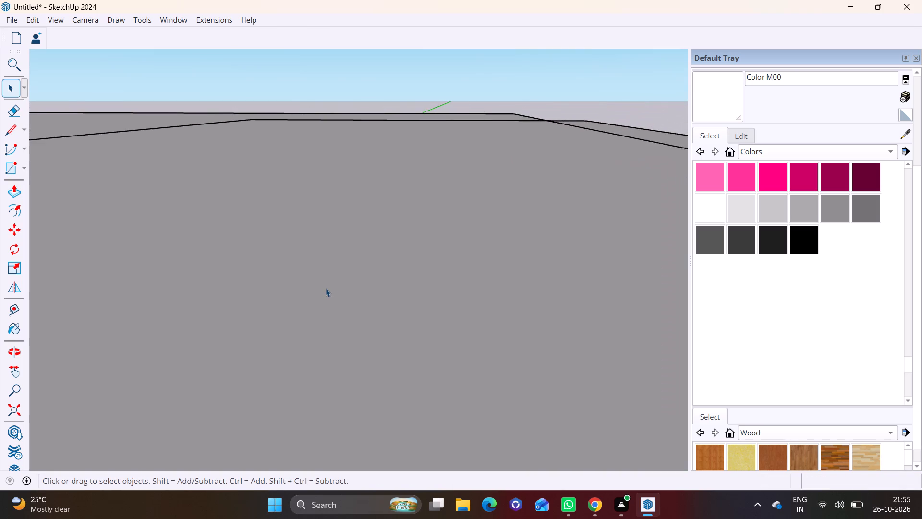
scroll(326, 288, down, 20)
scroll(326, 288, down, 10)
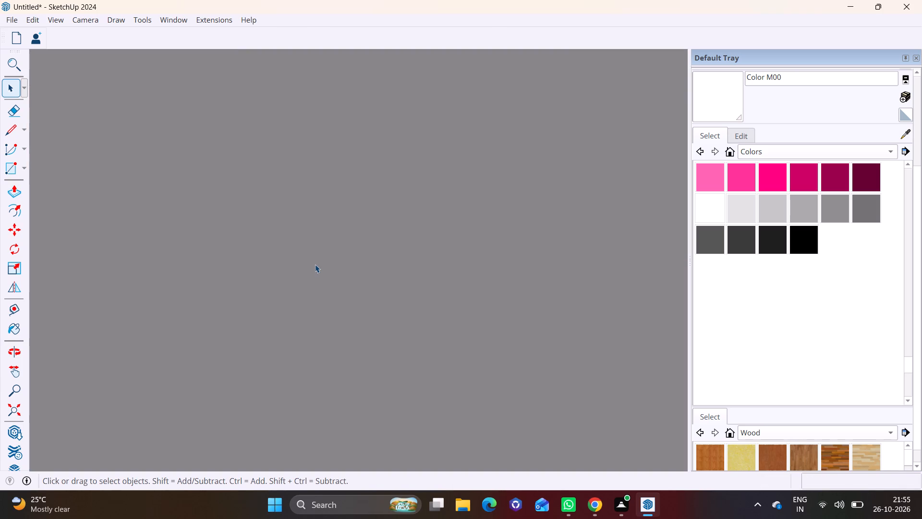
scroll(315, 264, down, 20)
scroll(315, 264, down, 13)
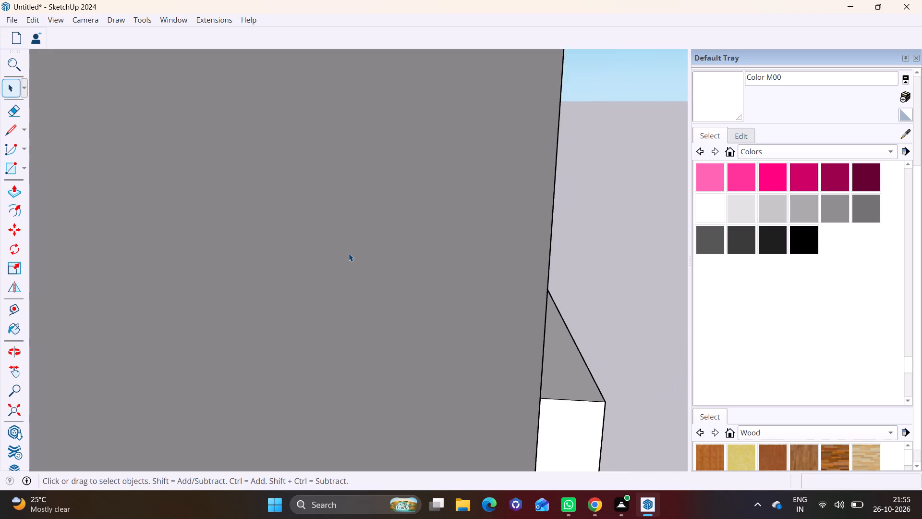
scroll(349, 253, down, 9)
middle_drag(435, 287, 137, 237)
middle_drag(219, 247, 142, 183)
shift+middle_drag(479, 314, 394, 177)
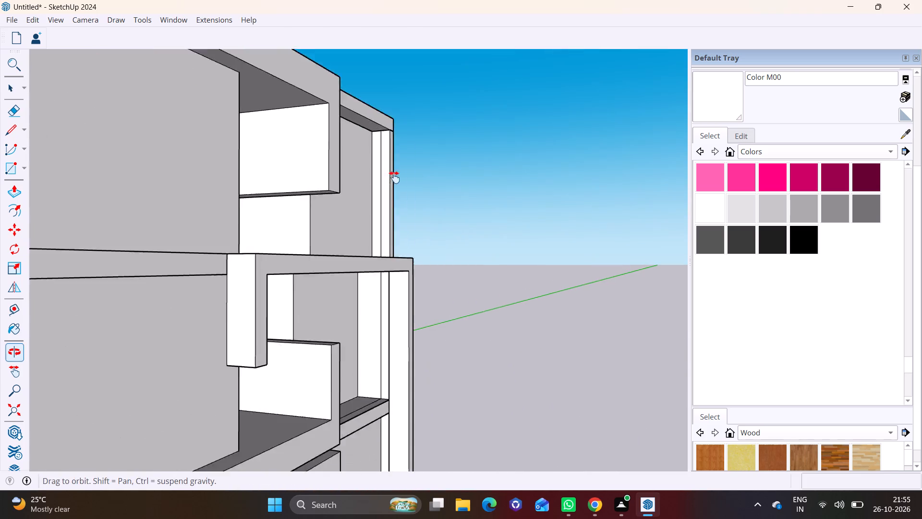
shift+middle_drag(394, 177, 391, 159)
shift+middle_drag(302, 276, 293, 156)
middle_drag(281, 186, 143, 298)
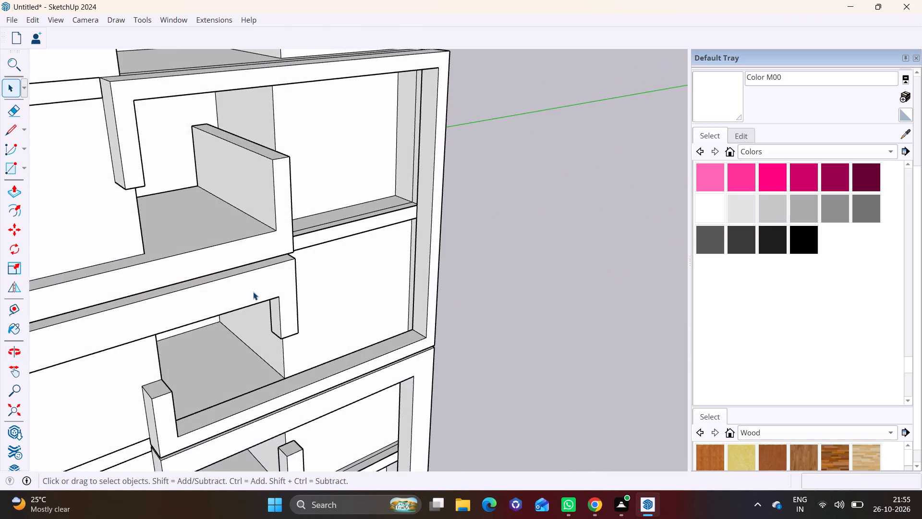
shift+middle_drag(254, 292, 290, 180)
middle_drag(299, 207, 405, 166)
scroll(382, 177, up, 8)
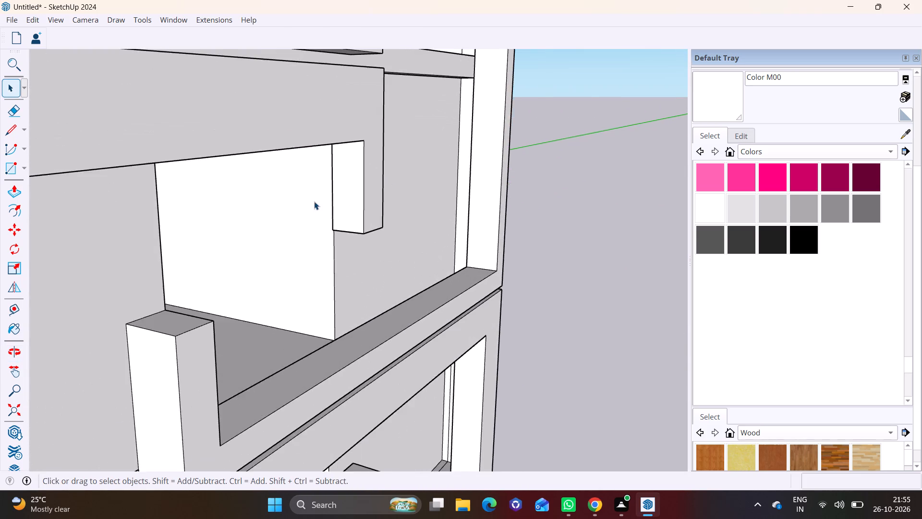
scroll(314, 201, up, 6)
middle_drag(437, 196, 549, 189)
scroll(461, 189, up, 3)
shift+middle_drag(401, 198, 451, 192)
middle_drag(412, 203, 475, 202)
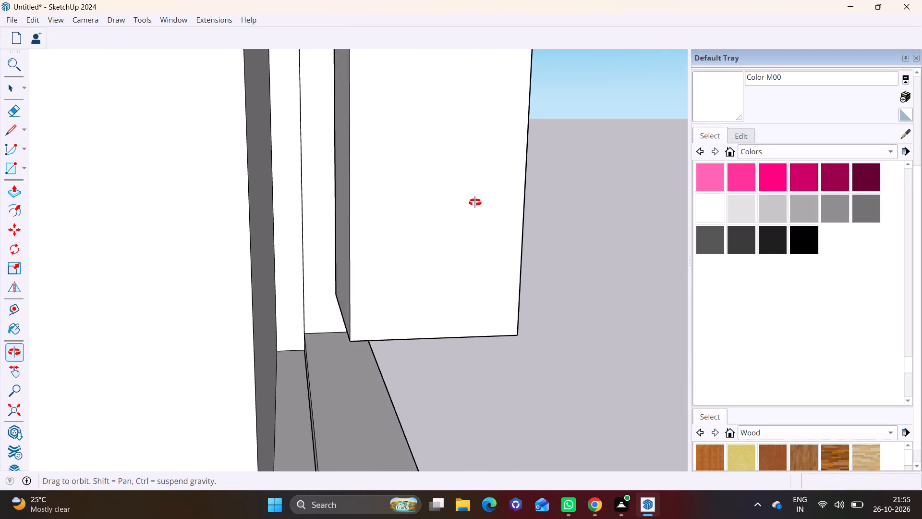
middle_drag(475, 202, 456, 210)
middle_drag(373, 196, 399, 196)
click(345, 203)
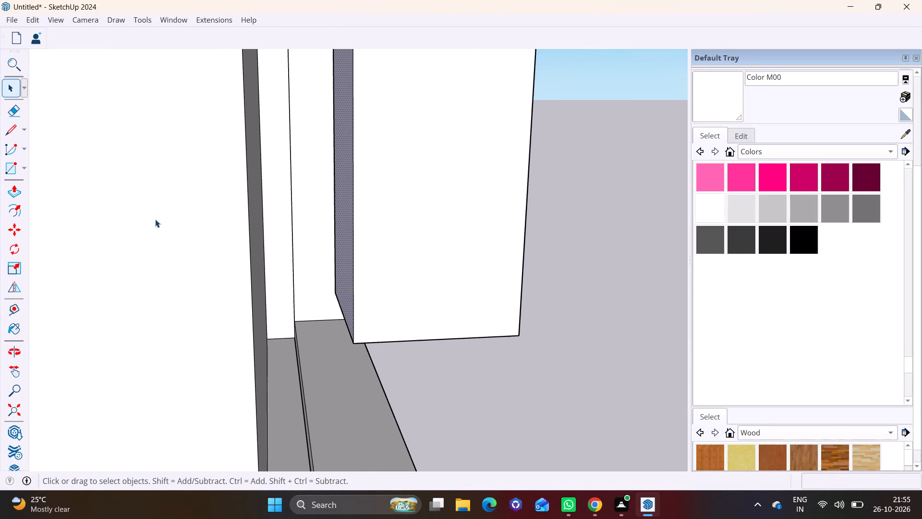
click(11, 194)
click(346, 204)
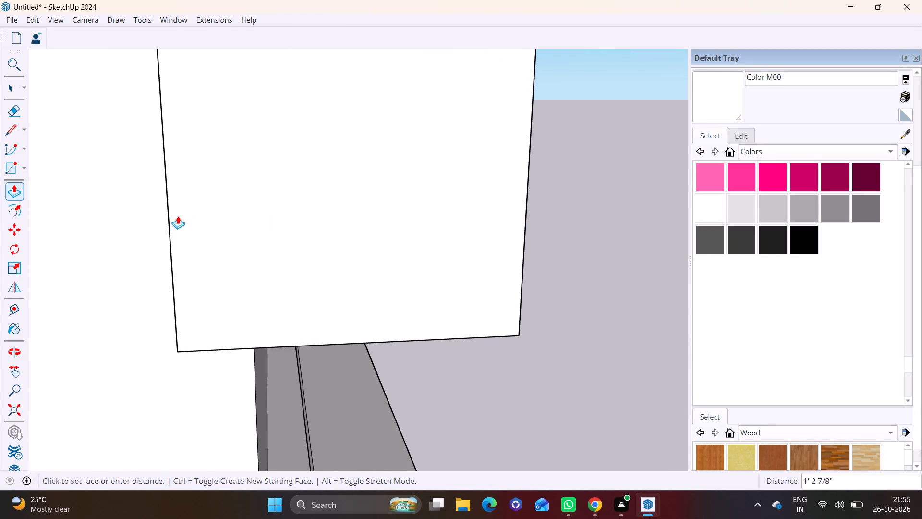
scroll(176, 219, down, 4)
middle_drag(175, 223, 59, 235)
shift+middle_drag(80, 222, 298, 265)
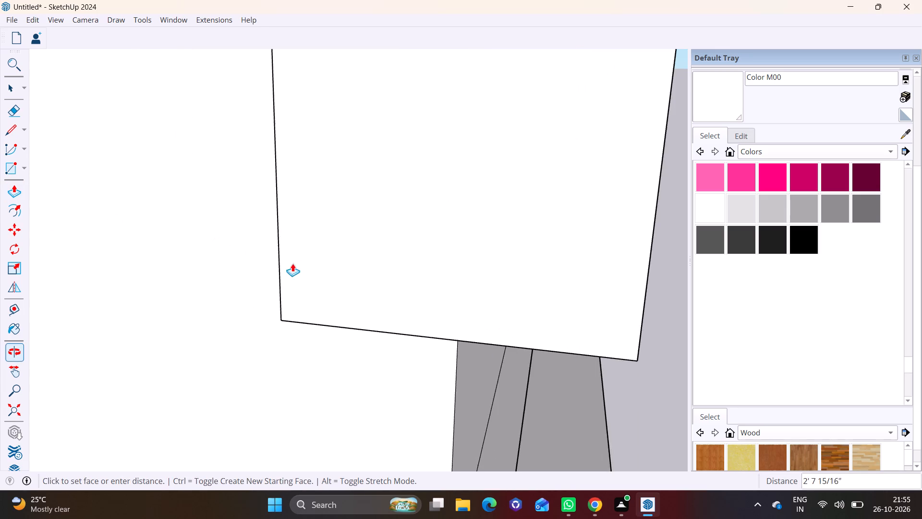
scroll(292, 263, down, 8)
scroll(286, 263, up, 1)
scroll(286, 263, down, 14)
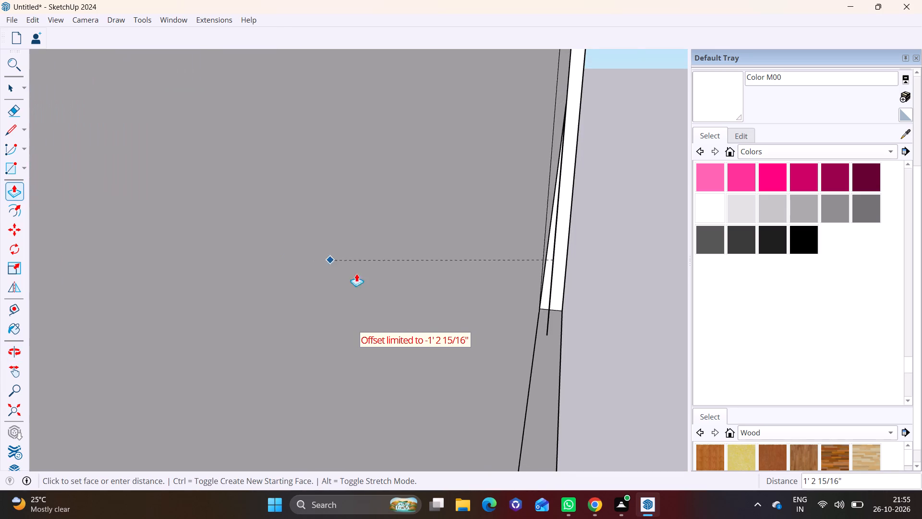
scroll(356, 273, down, 4)
shift+middle_drag(454, 270, 280, 170)
shift+middle_drag(599, 264, 439, 204)
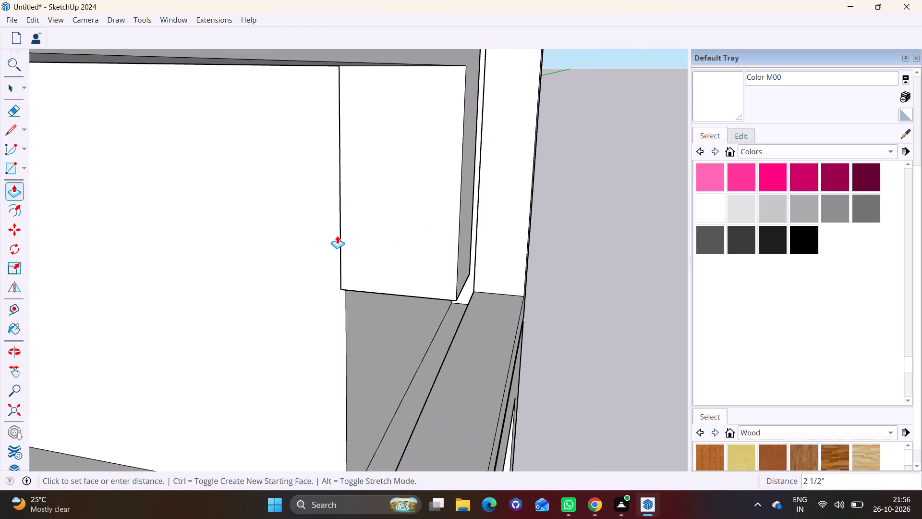
shift+middle_drag(265, 222, 370, 174)
scroll(303, 204, down, 3)
middle_drag(306, 224, 232, 182)
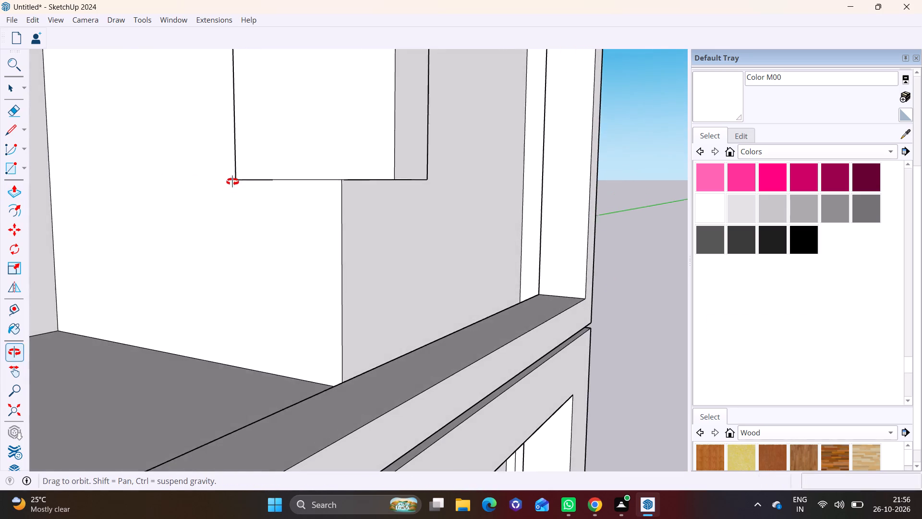
middle_drag(232, 182, 231, 180)
shift+middle_drag(239, 190, 285, 272)
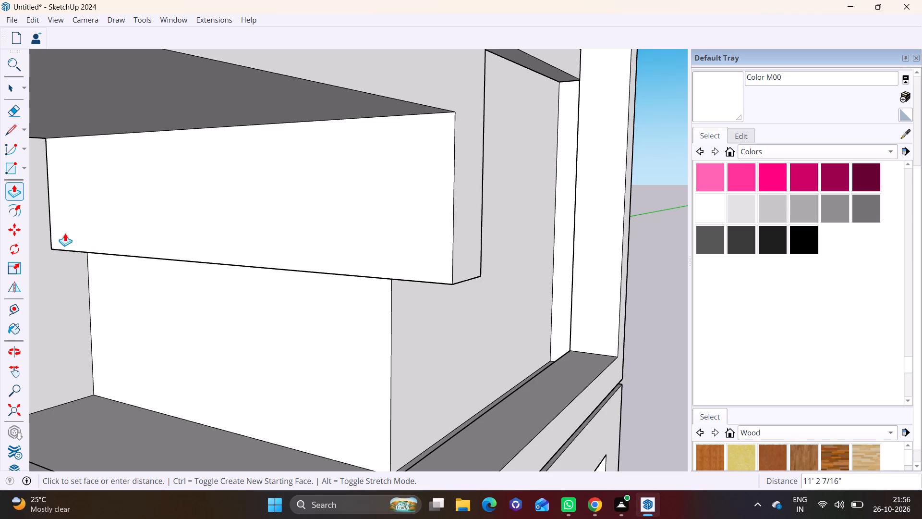
click(66, 233)
key(space)
Examine the remaining short stubs and their recesses on the lower floors, down to the base slab, from several angles.
scroll(137, 306, down, 13)
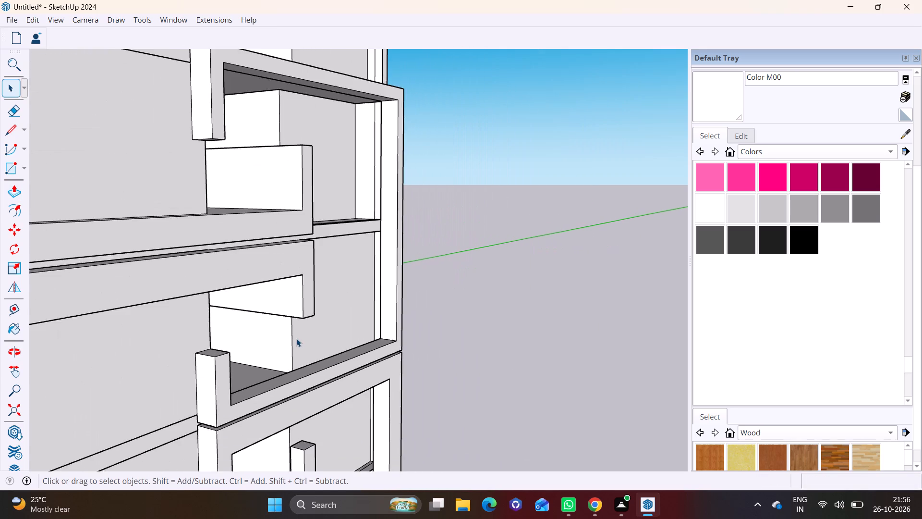
shift+middle_drag(296, 339, 259, 188)
shift+scroll(259, 188, down, 1)
middle_drag(281, 246, 163, 255)
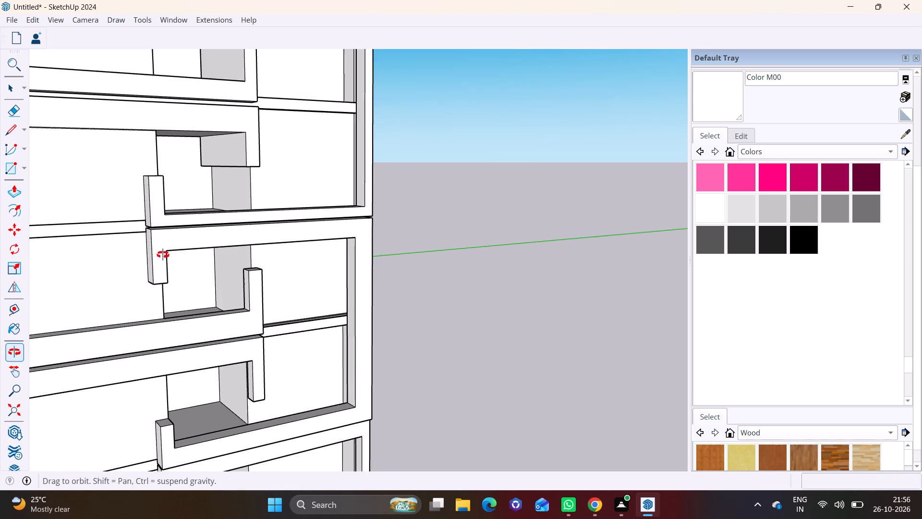
middle_drag(163, 255, 162, 255)
scroll(170, 219, up, 3)
scroll(234, 267, up, 4)
scroll(256, 297, down, 2)
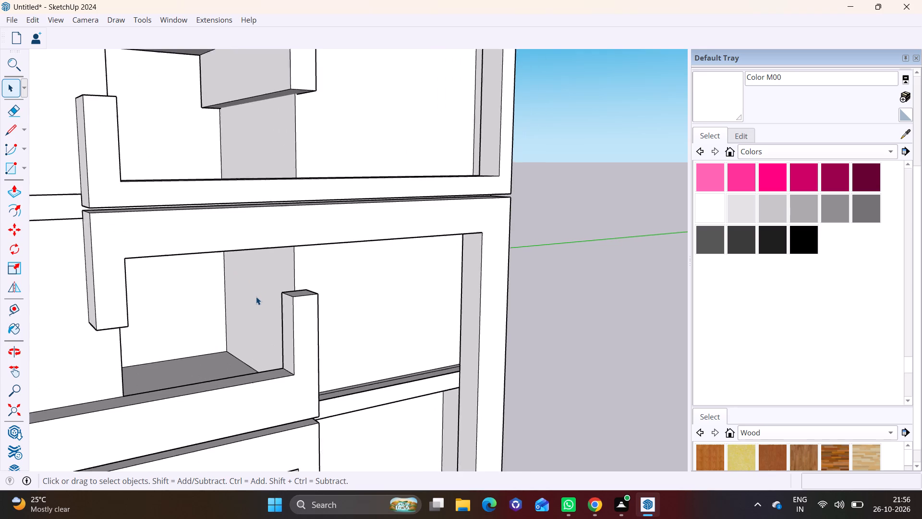
scroll(256, 297, down, 8)
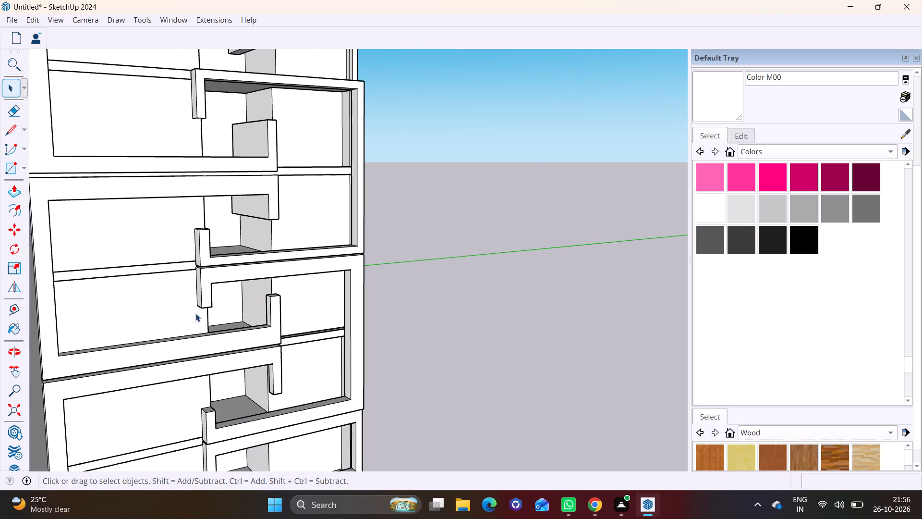
middle_drag(248, 296, 280, 291)
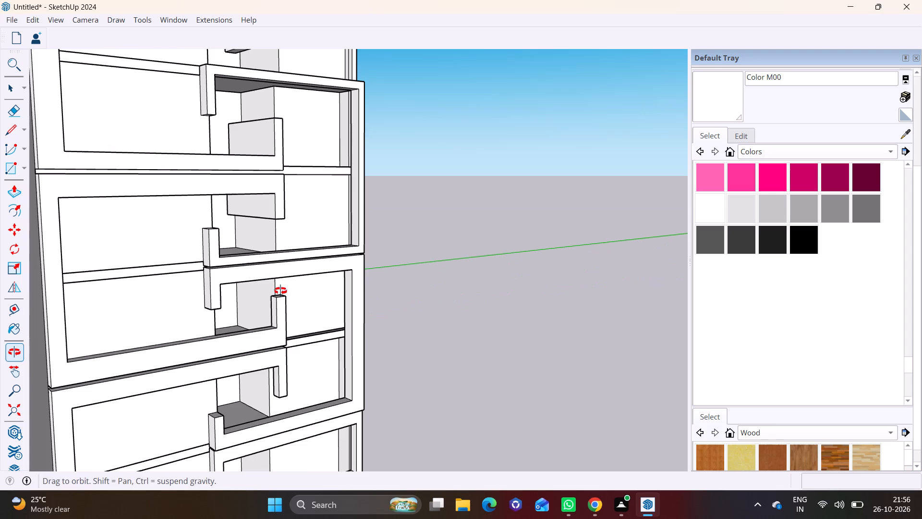
middle_drag(280, 291, 281, 291)
scroll(297, 356, up, 2)
shift+middle_drag(263, 337, 291, 122)
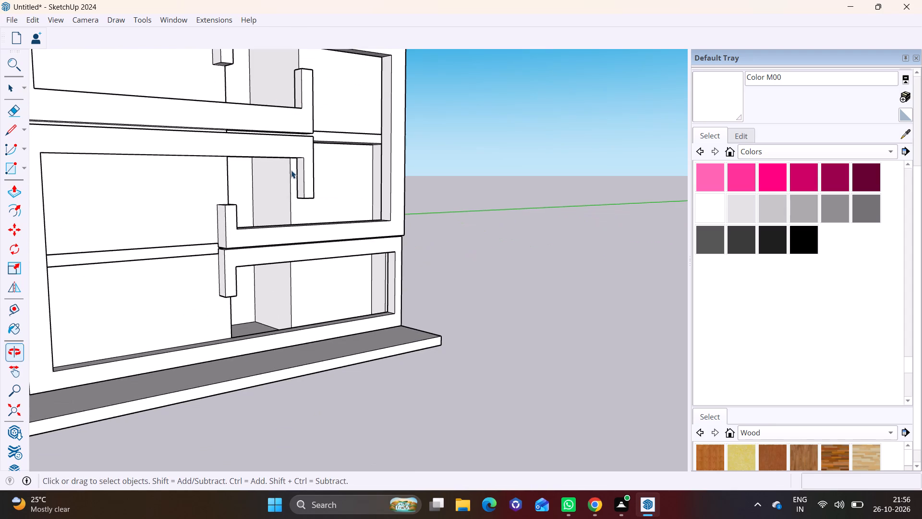
shift+middle_drag(291, 160, 270, 241)
middle_drag(286, 259, 396, 278)
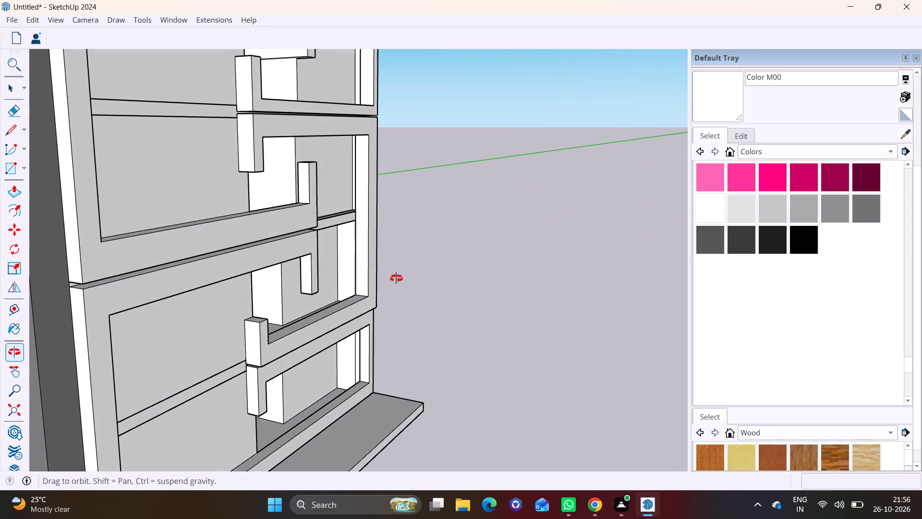
middle_drag(396, 278, 400, 279)
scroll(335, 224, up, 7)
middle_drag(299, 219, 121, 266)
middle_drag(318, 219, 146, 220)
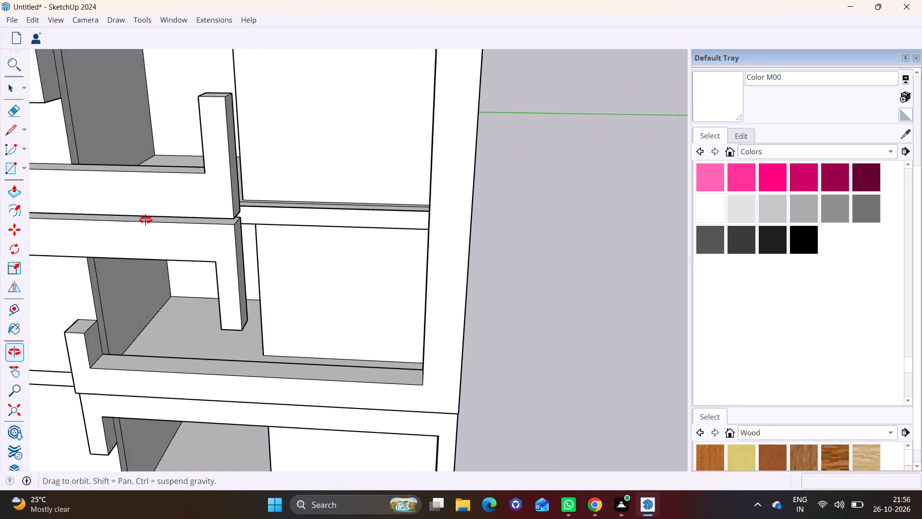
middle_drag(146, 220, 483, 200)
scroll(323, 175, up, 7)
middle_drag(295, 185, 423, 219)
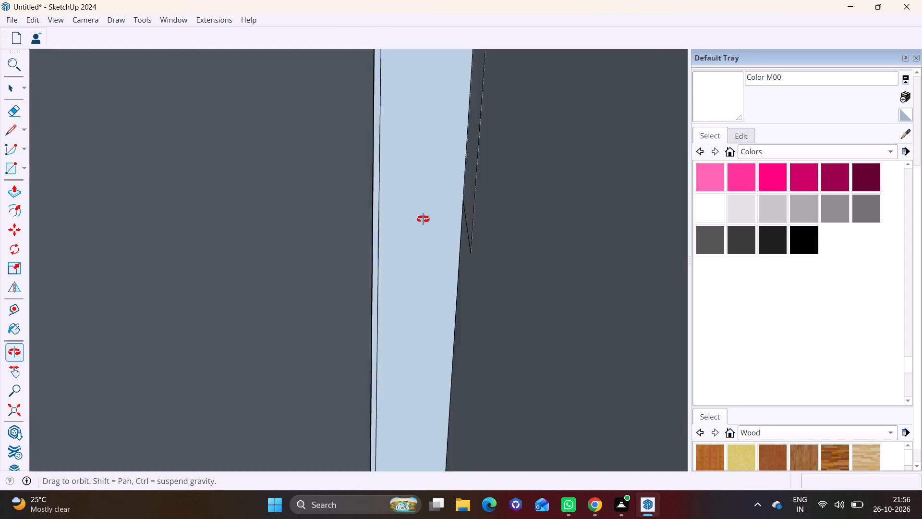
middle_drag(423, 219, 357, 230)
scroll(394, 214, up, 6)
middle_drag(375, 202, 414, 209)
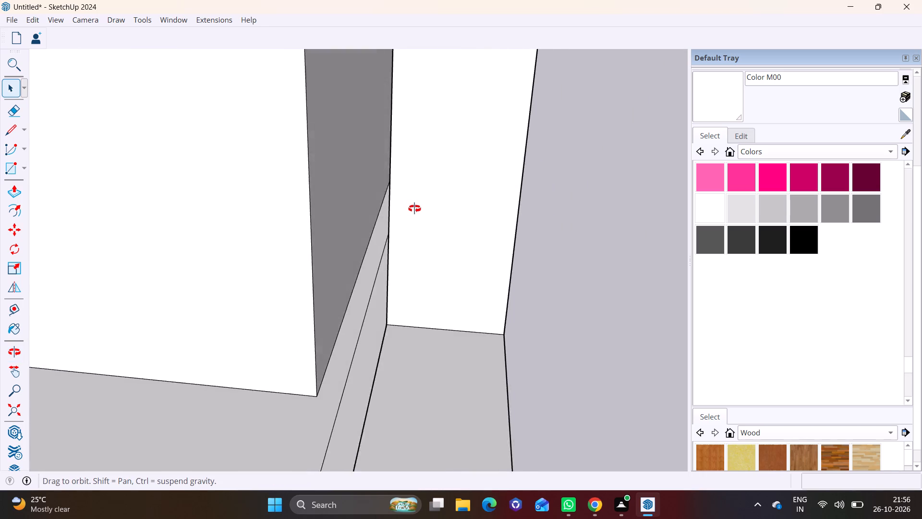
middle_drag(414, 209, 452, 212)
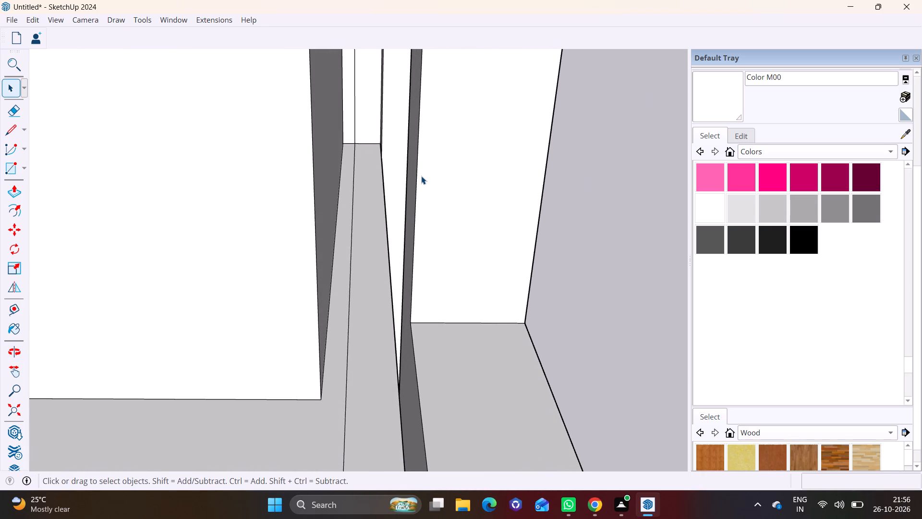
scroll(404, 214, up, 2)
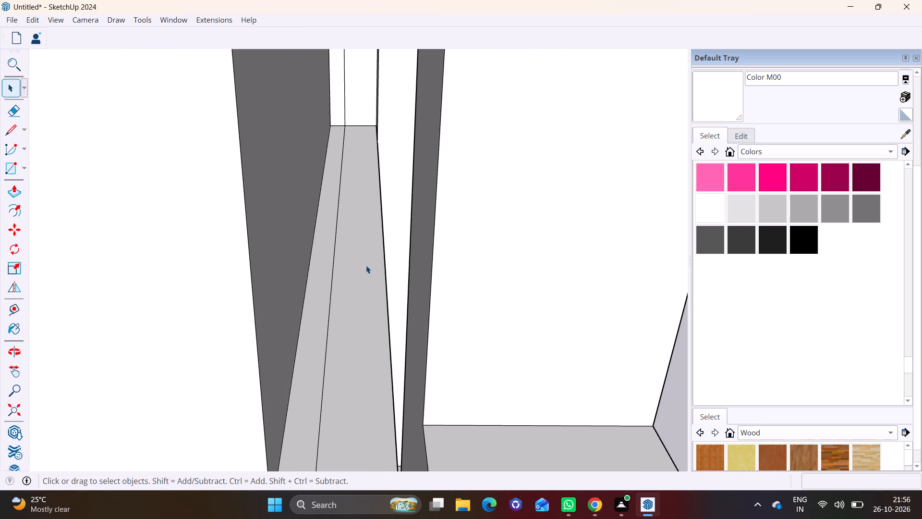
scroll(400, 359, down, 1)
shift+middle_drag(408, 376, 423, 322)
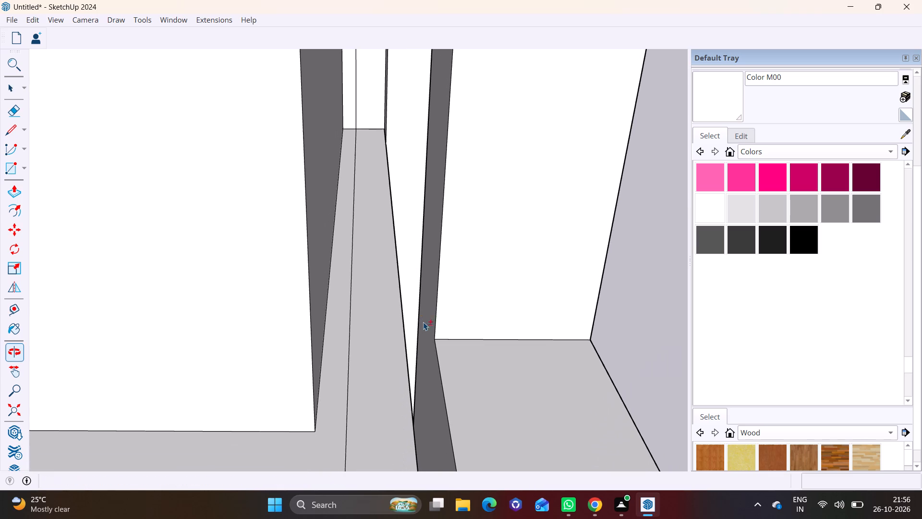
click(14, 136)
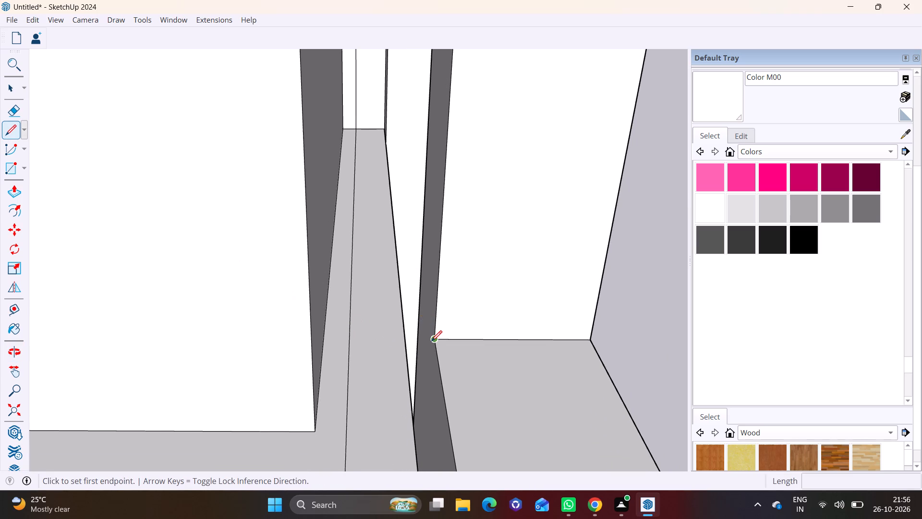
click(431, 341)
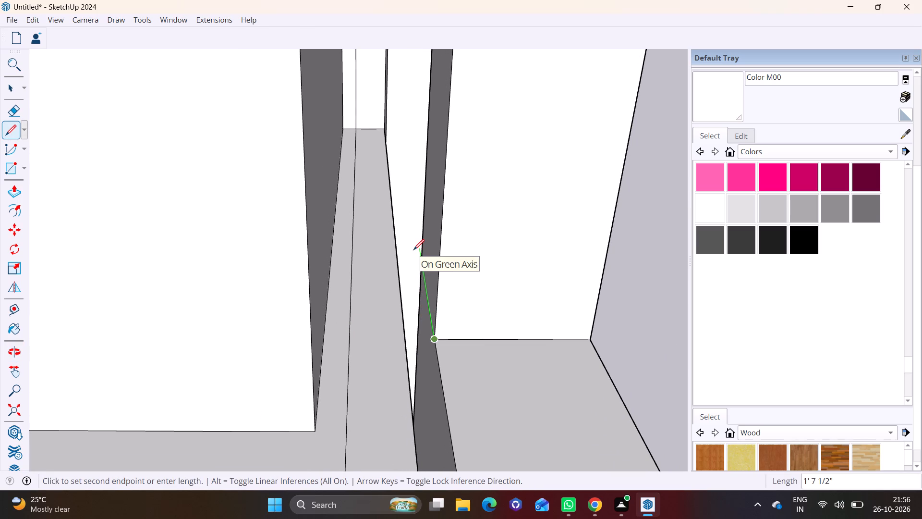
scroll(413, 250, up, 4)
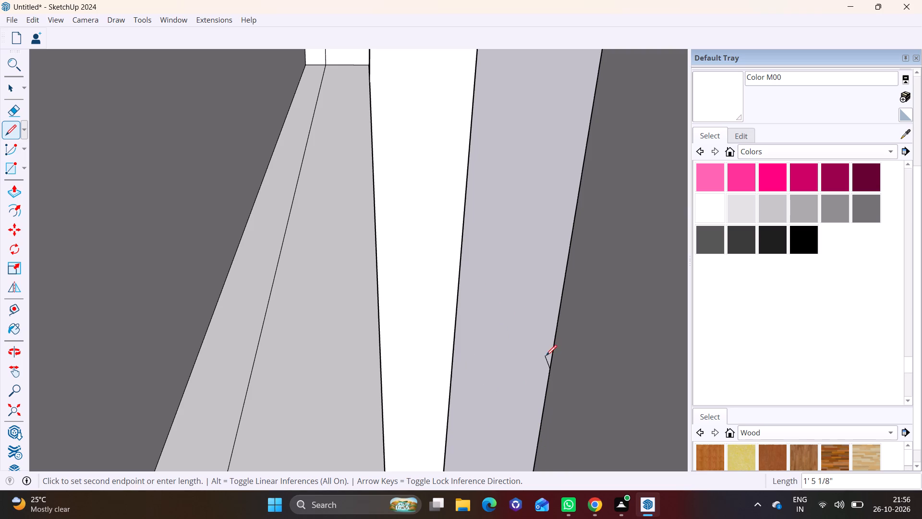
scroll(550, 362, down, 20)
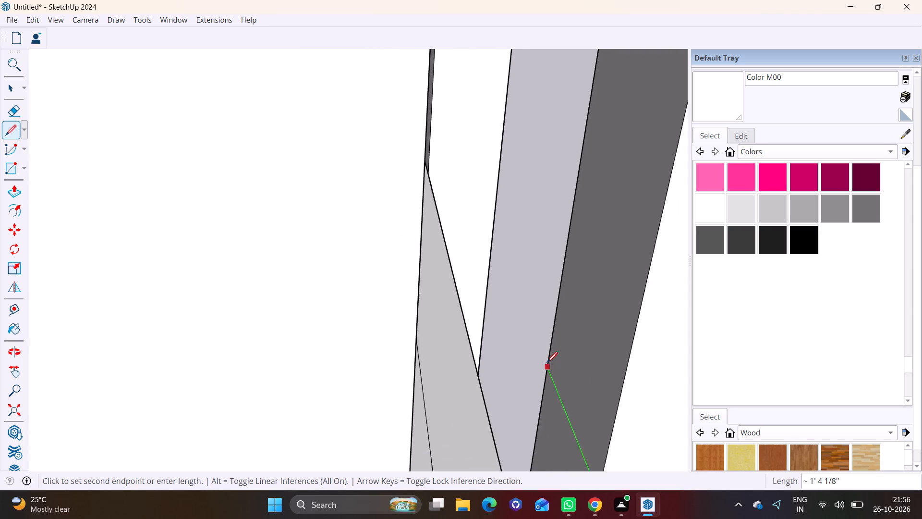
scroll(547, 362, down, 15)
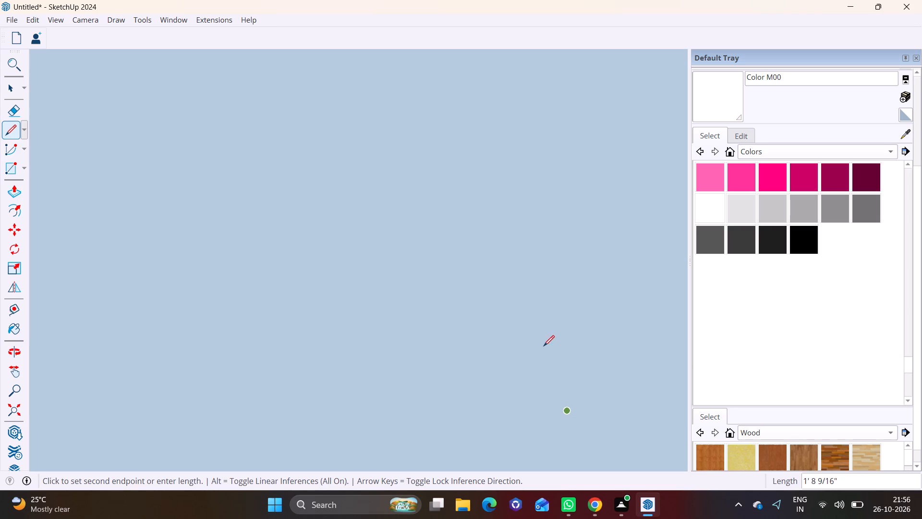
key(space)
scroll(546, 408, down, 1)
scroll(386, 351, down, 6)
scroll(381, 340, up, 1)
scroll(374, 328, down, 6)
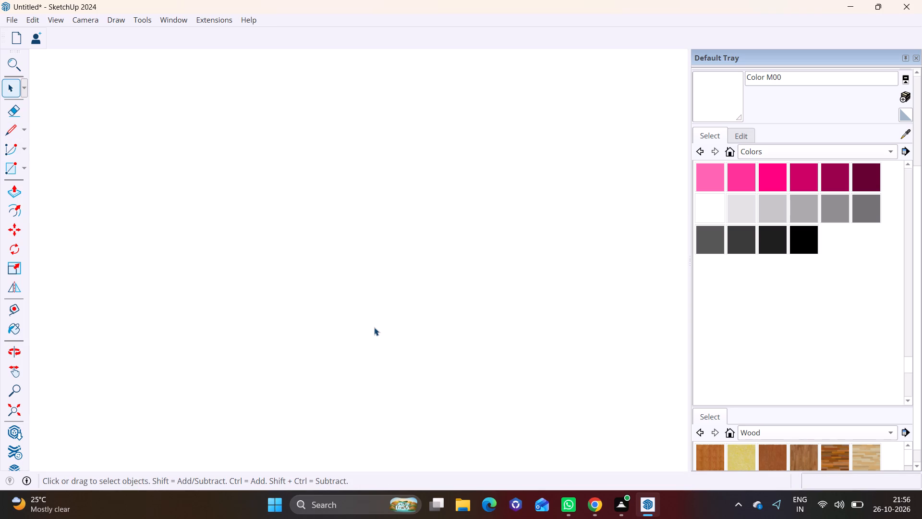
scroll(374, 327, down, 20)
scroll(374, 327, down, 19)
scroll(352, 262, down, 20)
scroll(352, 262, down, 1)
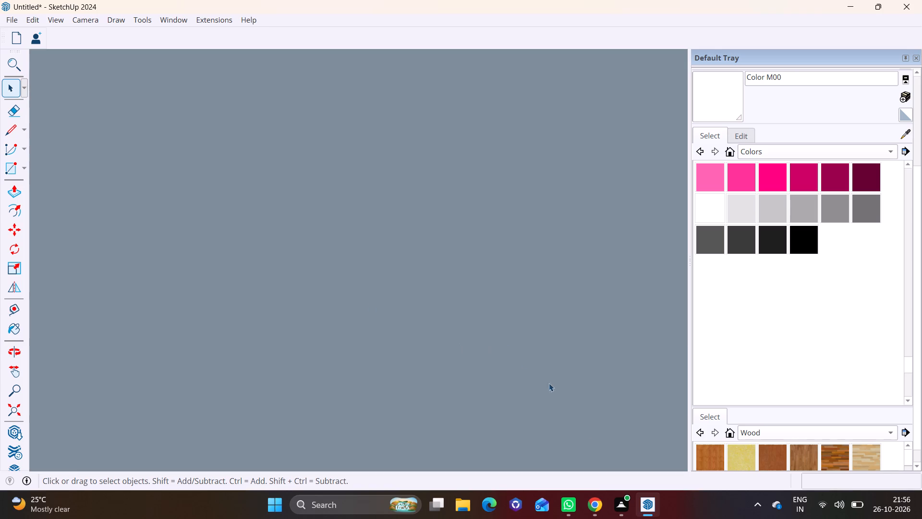
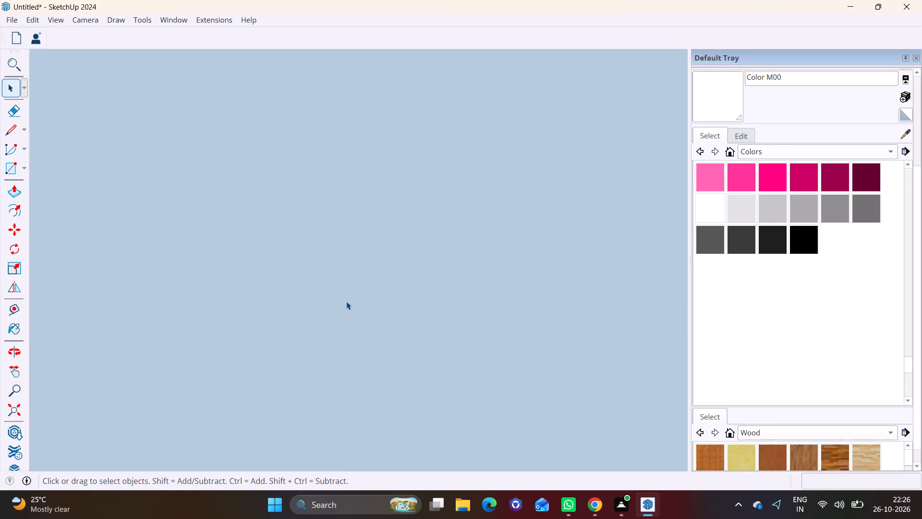
Push/Pull the top face of the short upright stub on the second level above the base slab up about 1' 3 5/16".
shift+middle_drag(349, 300, 349, 230)
scroll(346, 285, down, 20)
scroll(346, 285, down, 20)
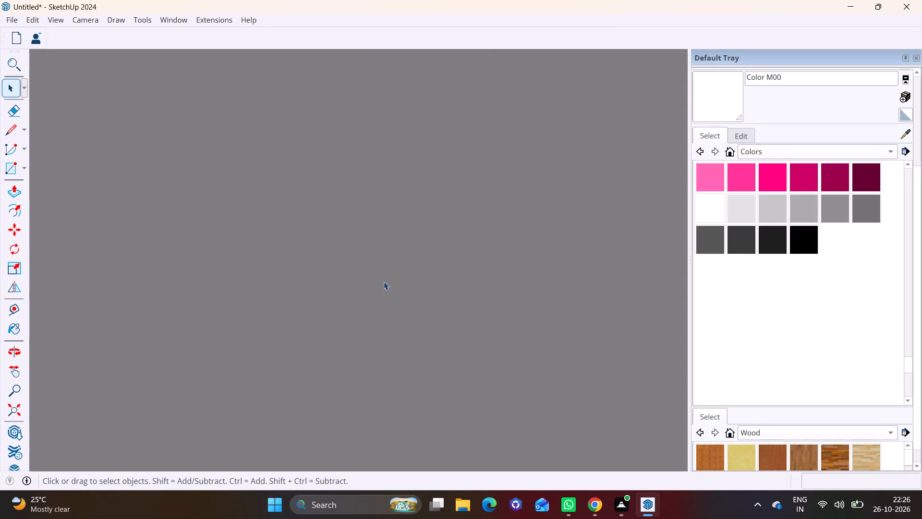
scroll(384, 282, down, 20)
scroll(384, 282, down, 19)
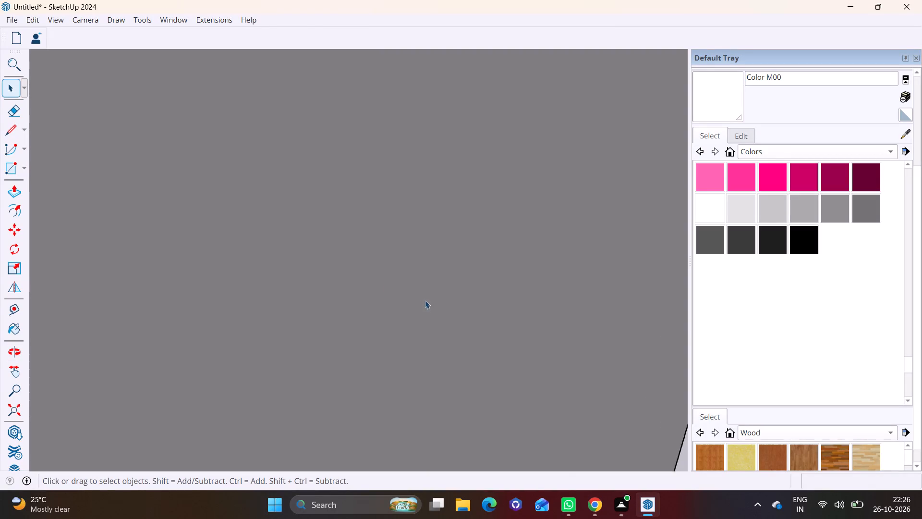
scroll(425, 300, down, 20)
scroll(425, 300, down, 1)
middle_drag(399, 254, 252, 233)
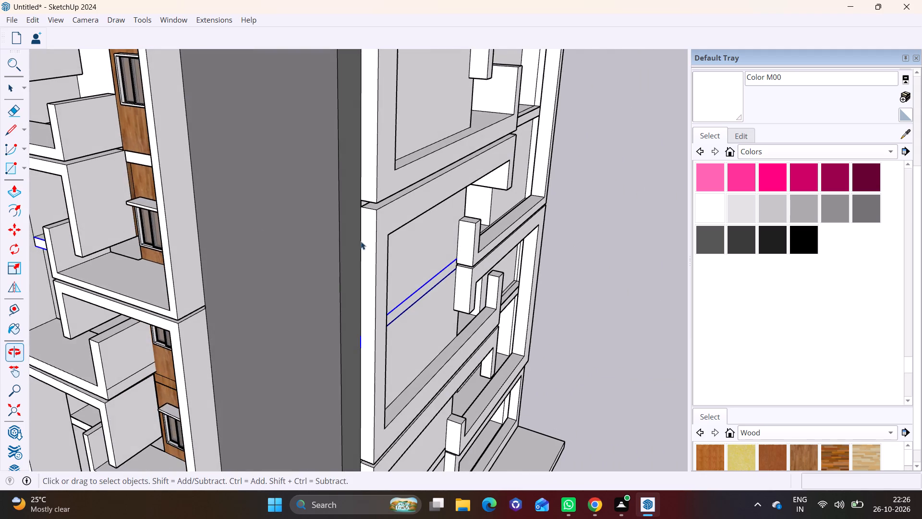
middle_drag(464, 258, 402, 212)
middle_drag(468, 253, 396, 241)
scroll(411, 242, down, 2)
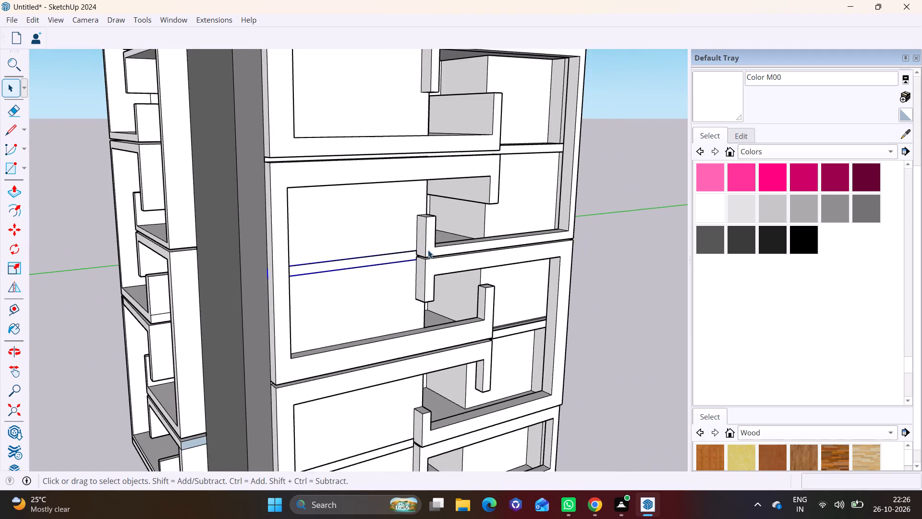
ctrl+middle_drag(451, 266, 413, 163)
middle_drag(464, 311, 474, 359)
shift+middle_drag(481, 344, 455, 212)
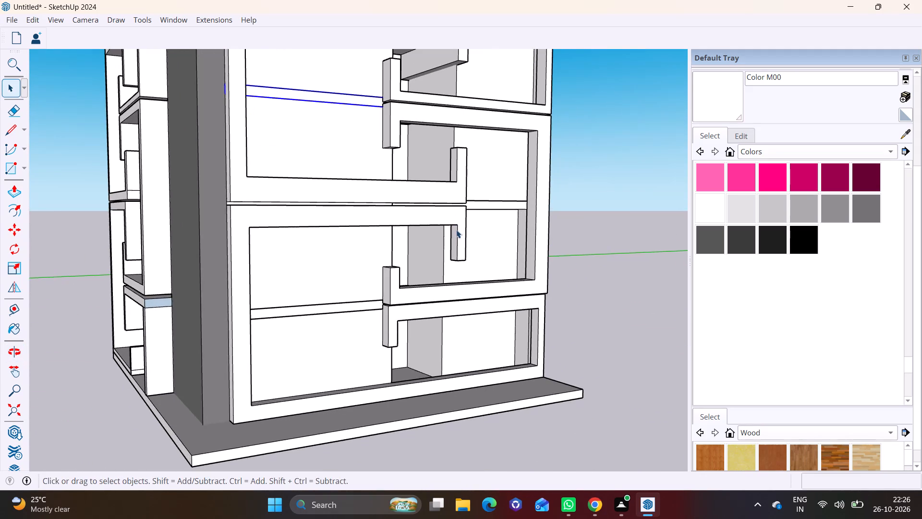
shift+middle_drag(460, 255, 440, 312)
scroll(439, 278, up, 2)
middle_drag(394, 308, 408, 213)
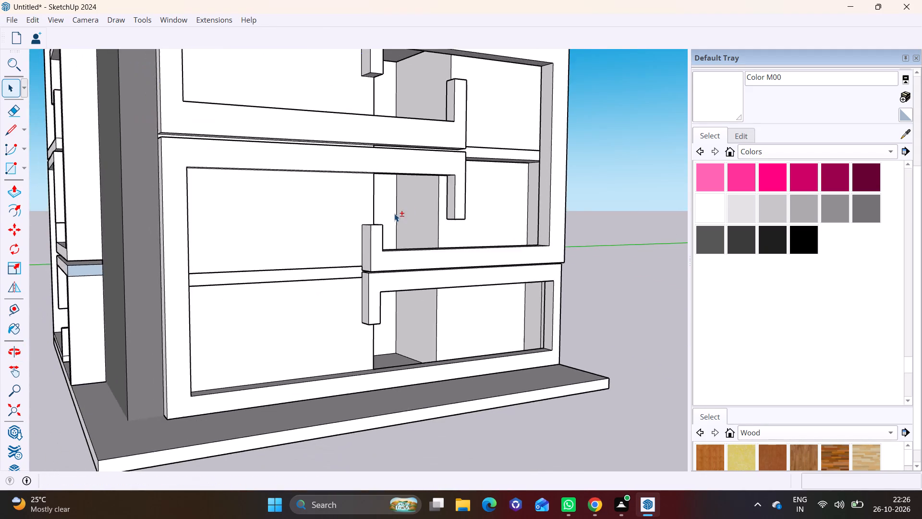
scroll(327, 241, up, 7)
middle_drag(391, 229, 364, 307)
scroll(405, 294, up, 3)
click(397, 249)
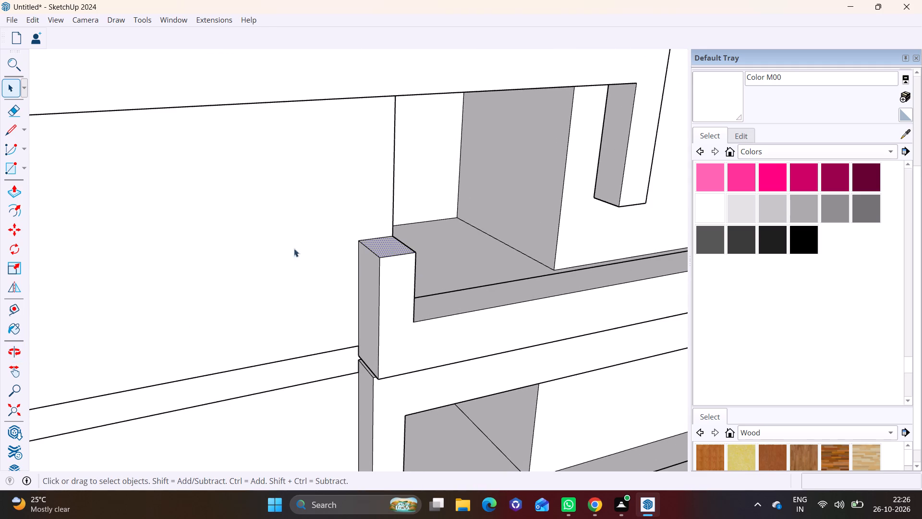
click(24, 191)
click(19, 197)
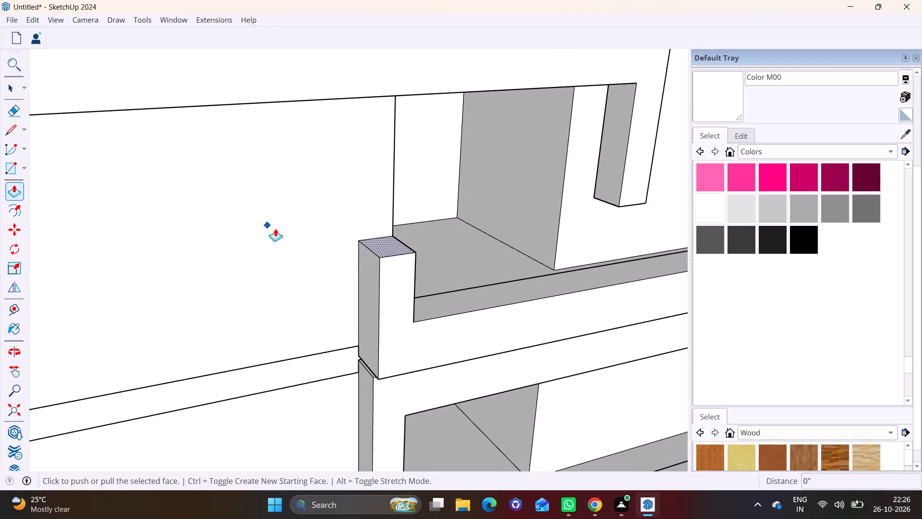
click(380, 243)
click(393, 242)
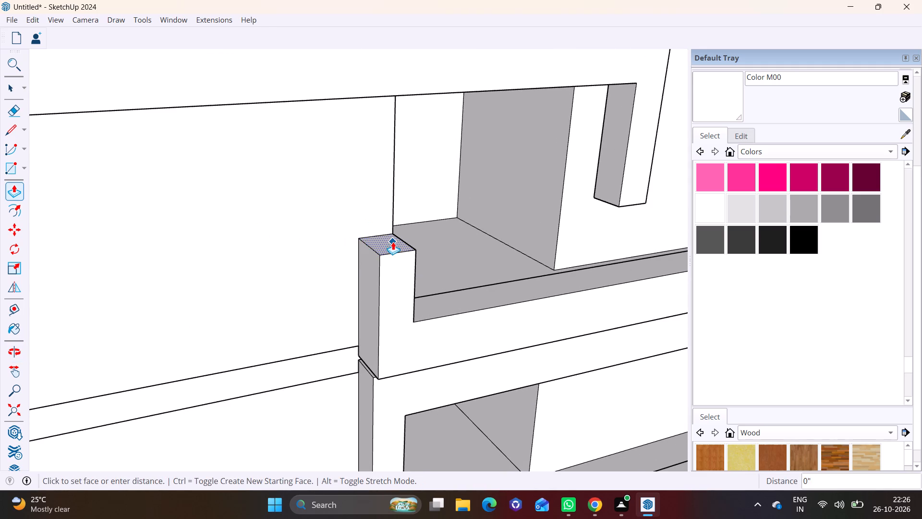
click(385, 202)
Push/Pull the bottom face of the hanging stub directly below it, on the lowest level, down about 7 9/16".
scroll(439, 371, down, 3)
middle_drag(461, 392, 439, 227)
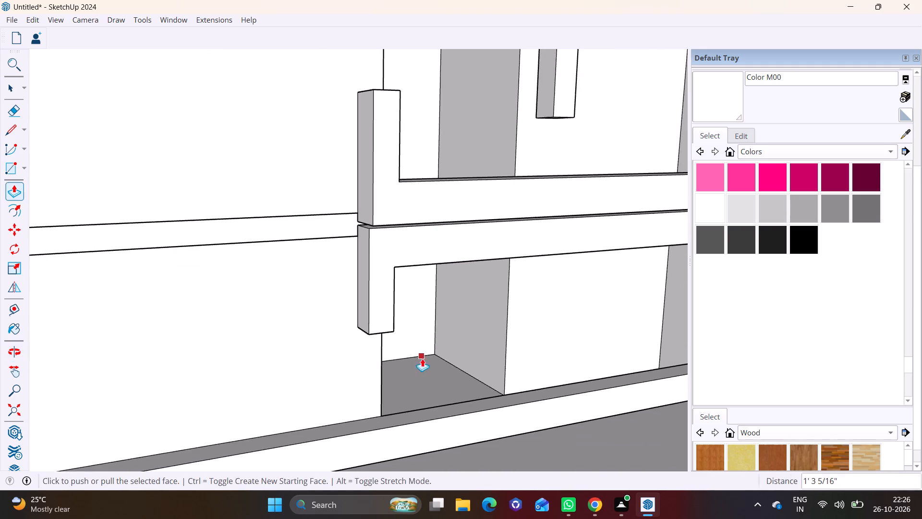
middle_drag(422, 357, 383, 207)
scroll(313, 178, up, 6)
key(space)
click(344, 138)
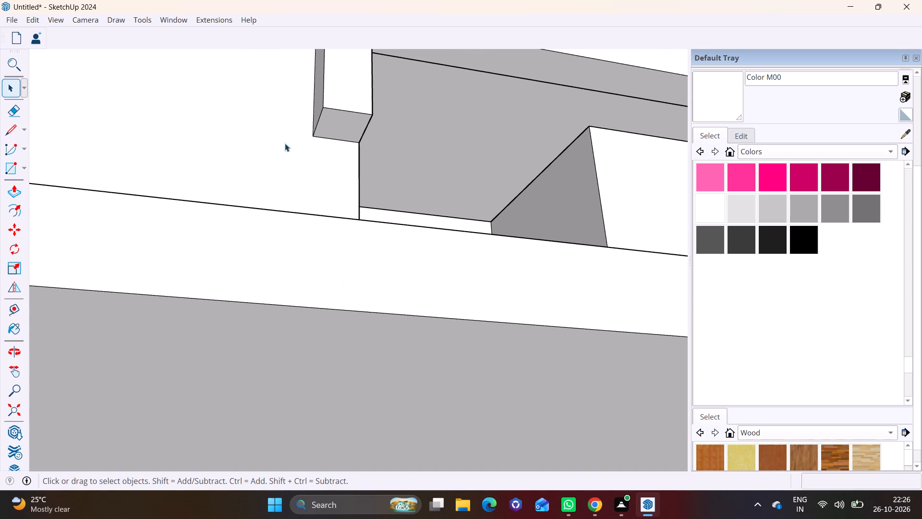
click(8, 183)
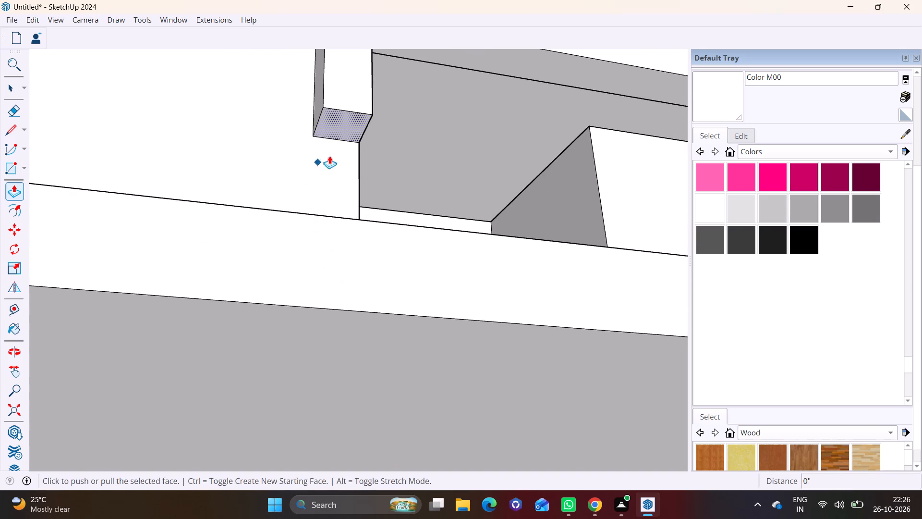
click(361, 123)
click(358, 146)
Examine the stubs and recesses on the lower and middle floors from both sides of the facade.
scroll(326, 114, down, 7)
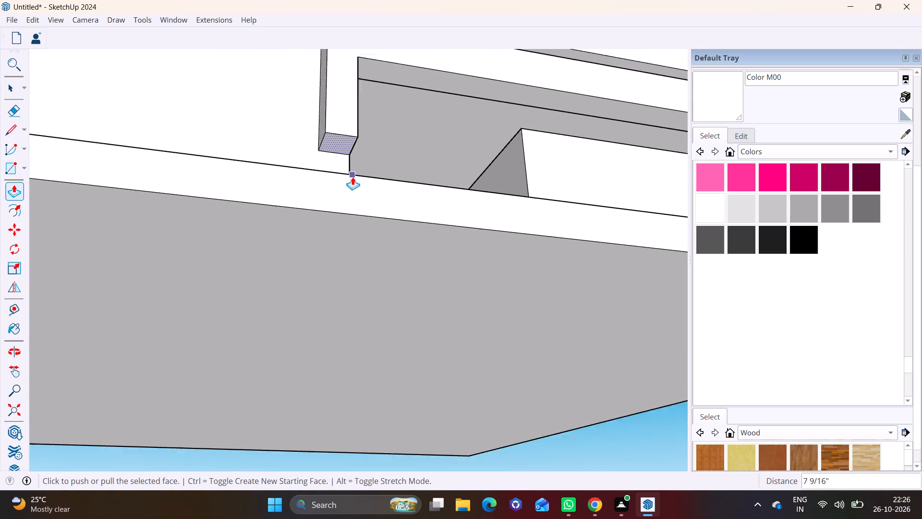
middle_drag(388, 129, 393, 297)
scroll(387, 159, down, 13)
shift+middle_drag(430, 178, 374, 303)
scroll(378, 169, up, 3)
scroll(385, 235, up, 3)
middle_drag(375, 255, 184, 239)
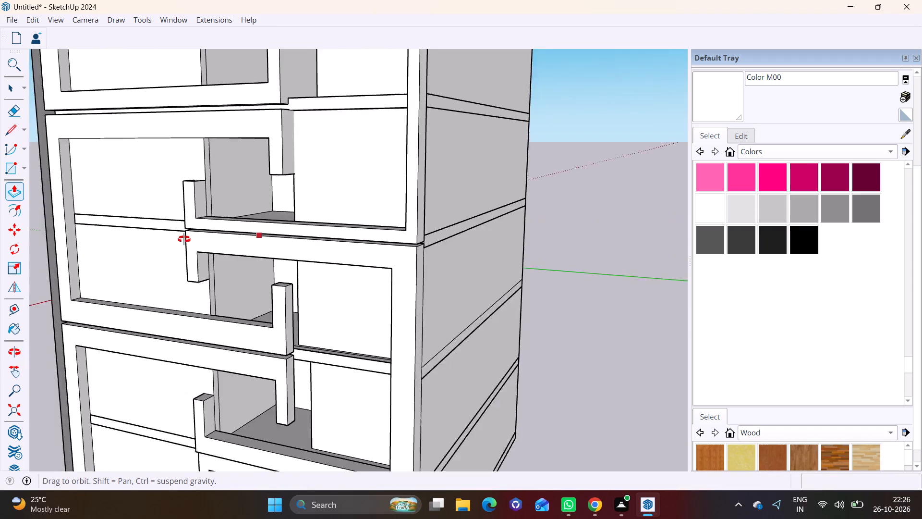
middle_drag(184, 239, 21, 210)
scroll(276, 185, up, 3)
shift+middle_drag(225, 183, 340, 182)
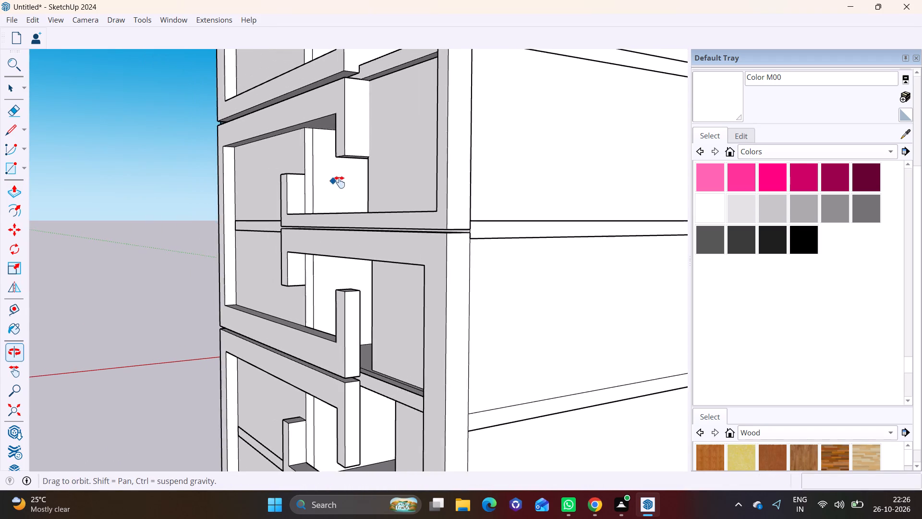
shift+middle_drag(340, 182, 342, 182)
scroll(321, 187, down, 2)
middle_drag(325, 188, 443, 244)
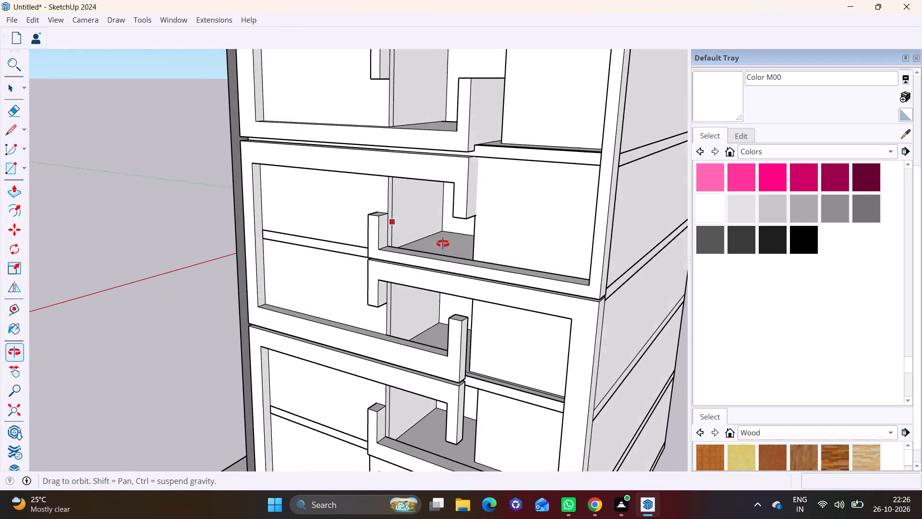
middle_drag(443, 244, 451, 243)
shift+middle_drag(510, 302, 491, 239)
scroll(428, 258, down, 6)
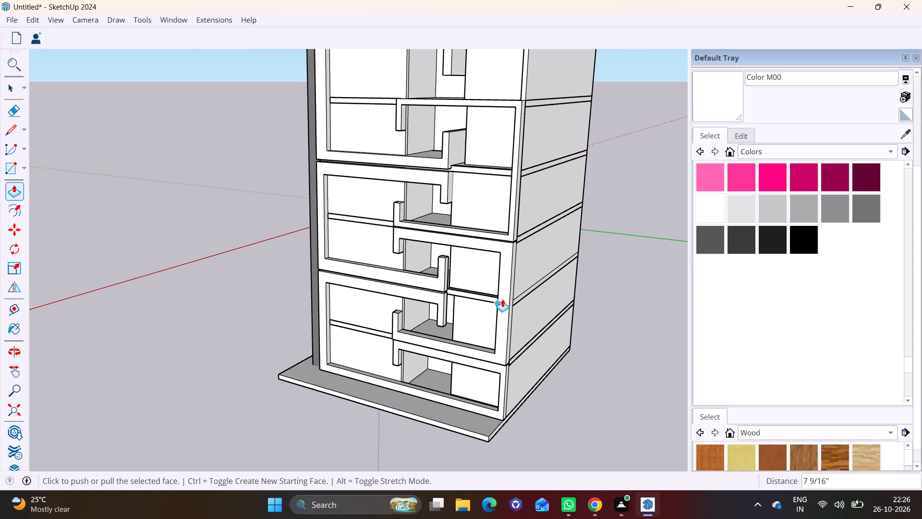
middle_drag(490, 297, 723, 310)
scroll(435, 239, up, 4)
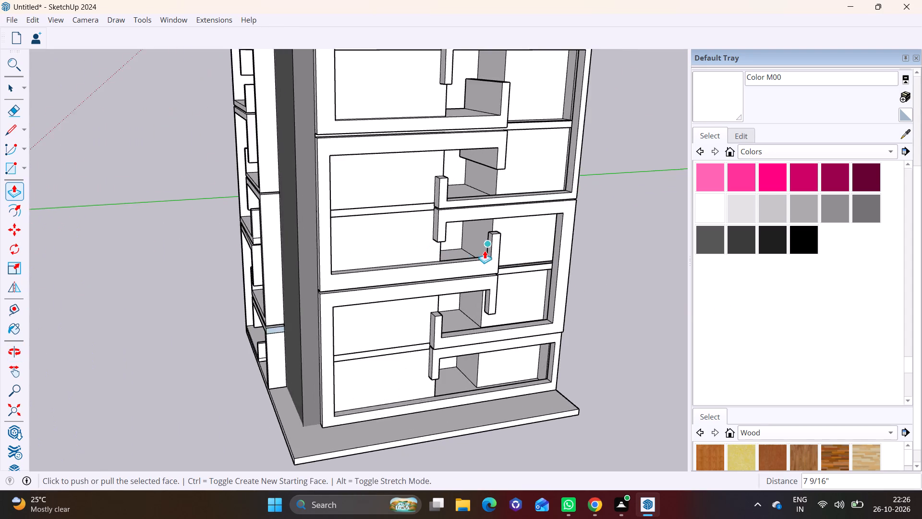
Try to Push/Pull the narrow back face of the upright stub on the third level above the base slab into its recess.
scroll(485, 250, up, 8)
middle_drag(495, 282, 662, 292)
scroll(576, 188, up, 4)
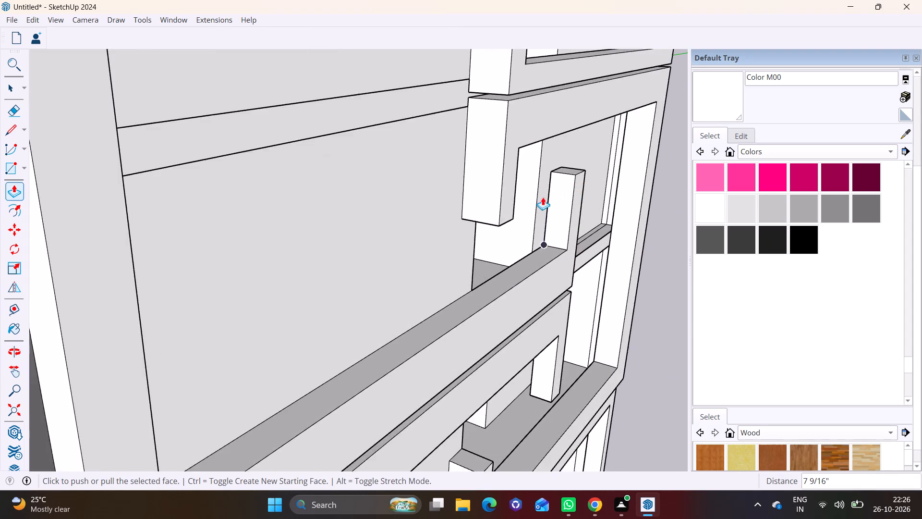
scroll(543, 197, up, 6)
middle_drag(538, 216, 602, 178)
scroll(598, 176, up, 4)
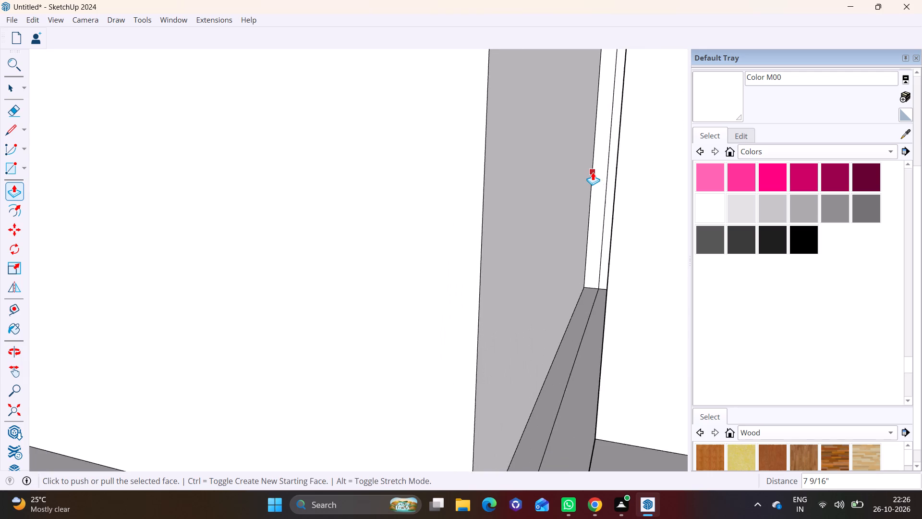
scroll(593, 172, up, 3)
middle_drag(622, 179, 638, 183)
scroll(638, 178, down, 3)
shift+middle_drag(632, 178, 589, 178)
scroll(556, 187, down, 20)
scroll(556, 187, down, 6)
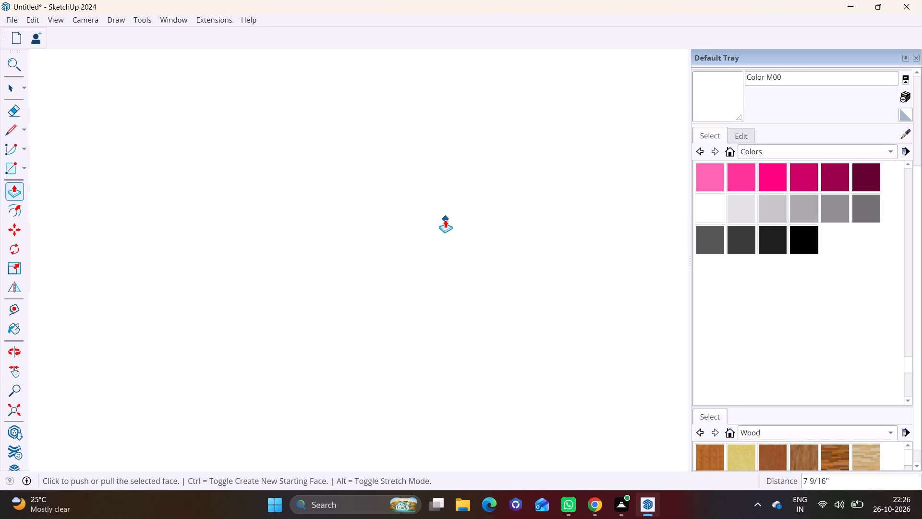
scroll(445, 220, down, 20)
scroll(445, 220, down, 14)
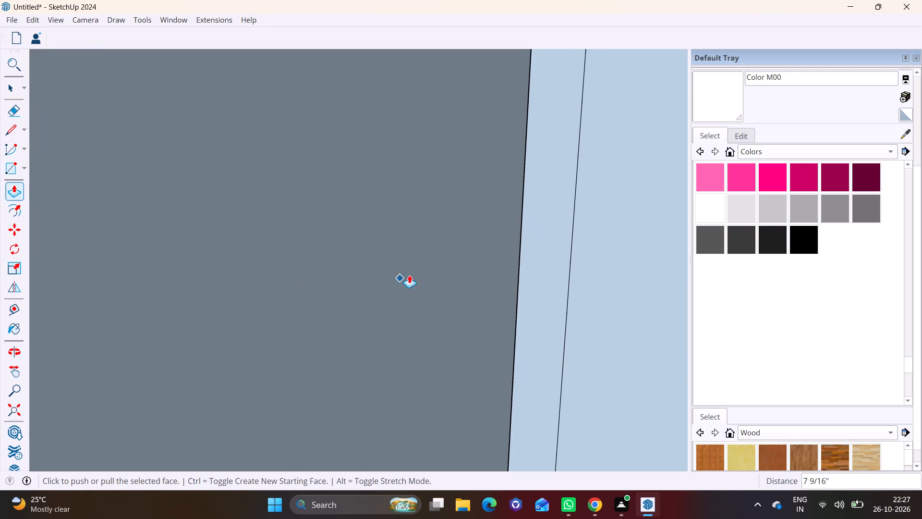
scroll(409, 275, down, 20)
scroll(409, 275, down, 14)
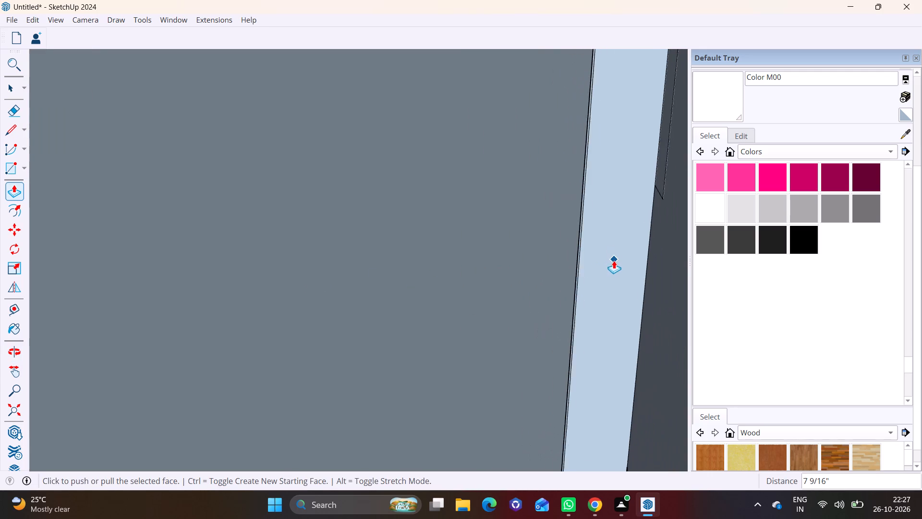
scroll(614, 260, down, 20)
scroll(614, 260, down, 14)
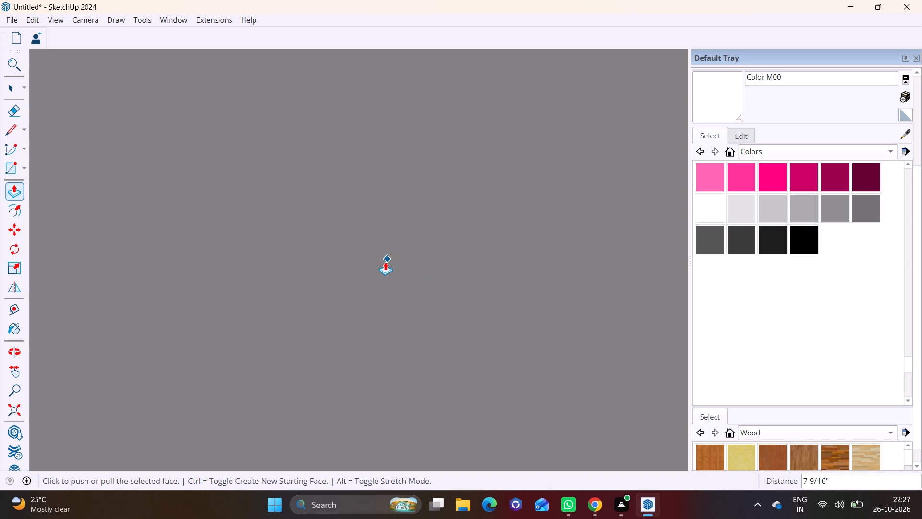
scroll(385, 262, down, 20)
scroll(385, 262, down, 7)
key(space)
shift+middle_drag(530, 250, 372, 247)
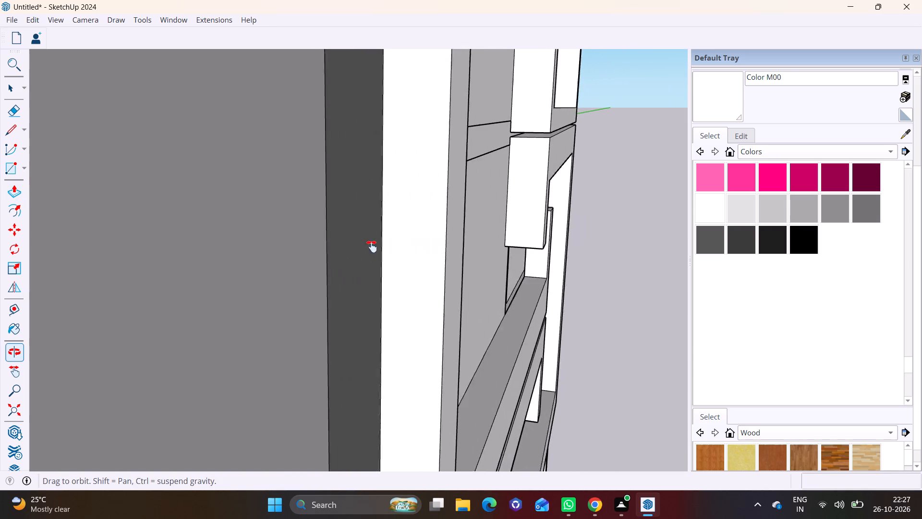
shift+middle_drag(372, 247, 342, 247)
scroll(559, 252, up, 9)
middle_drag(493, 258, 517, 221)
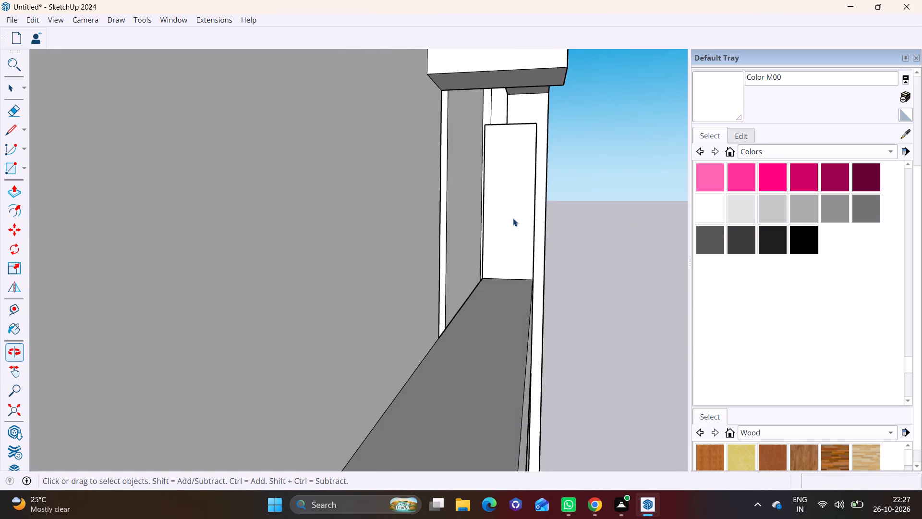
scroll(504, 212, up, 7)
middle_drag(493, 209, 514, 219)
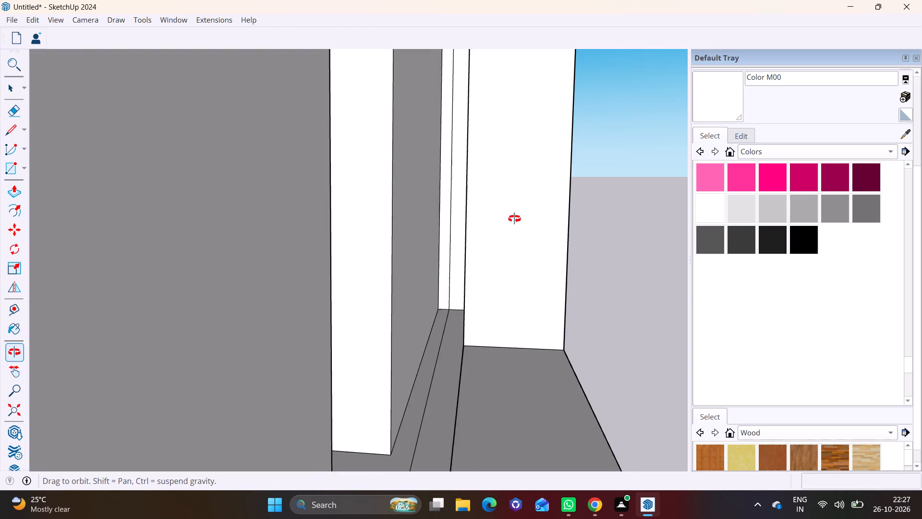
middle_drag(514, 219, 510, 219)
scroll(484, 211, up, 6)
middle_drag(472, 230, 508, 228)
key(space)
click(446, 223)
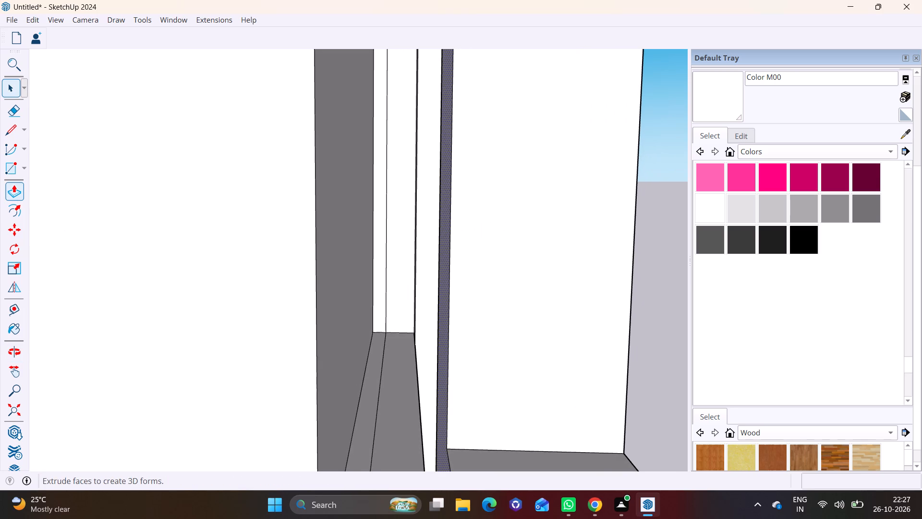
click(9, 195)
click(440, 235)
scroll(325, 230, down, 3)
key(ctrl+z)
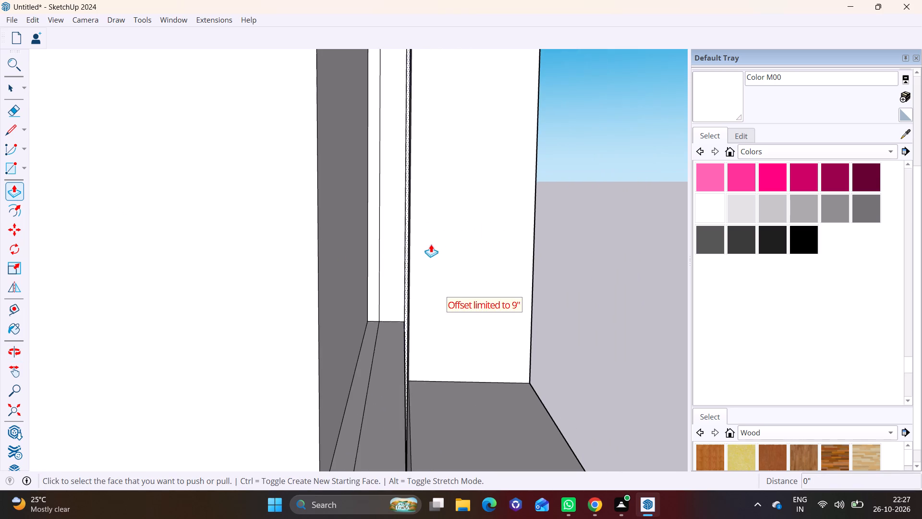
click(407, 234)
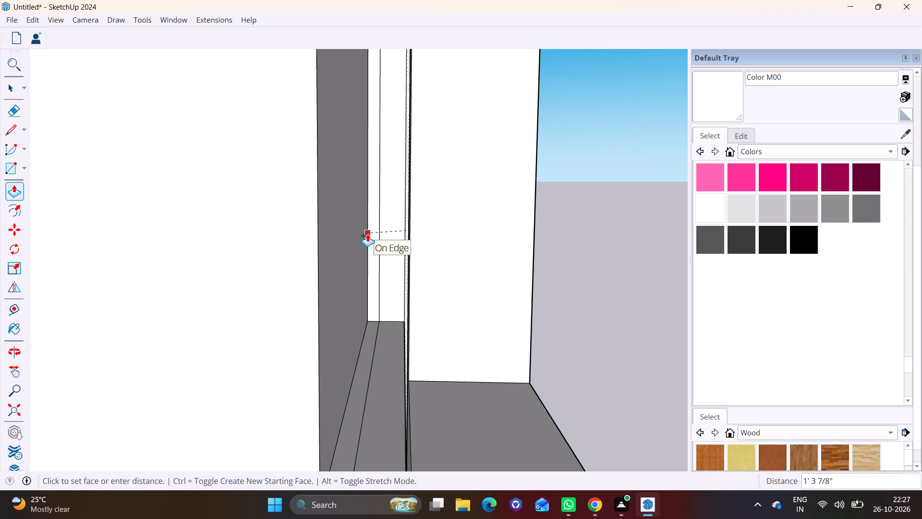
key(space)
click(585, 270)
Examine the upright and hanging stubs and the recesses behind them across the middle floors of the facade.
middle_drag(563, 292, 370, 325)
scroll(357, 296, down, 2)
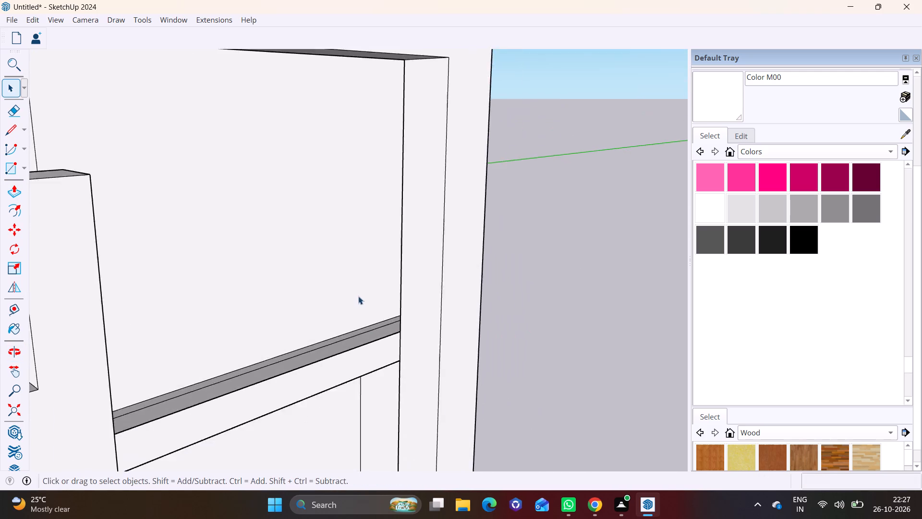
scroll(358, 296, down, 12)
middle_drag(352, 331, 270, 281)
scroll(260, 275, up, 3)
middle_drag(271, 293, 279, 364)
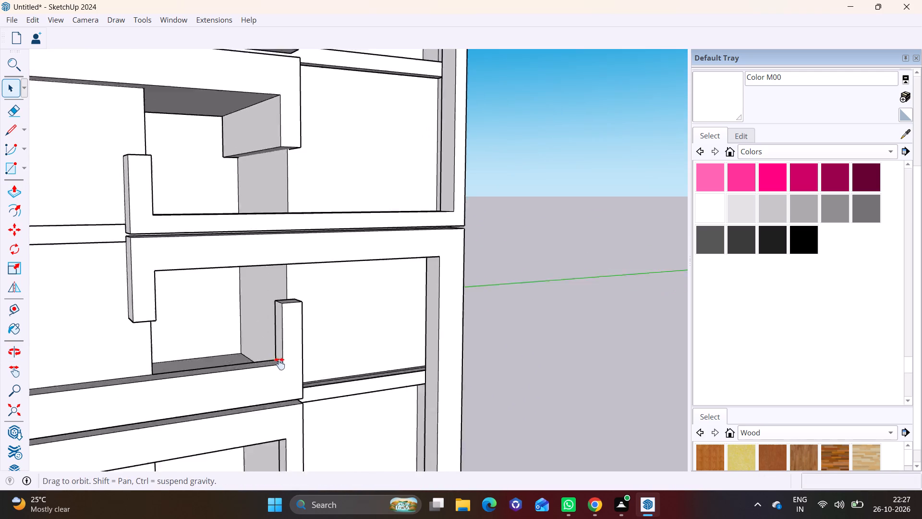
middle_drag(279, 364, 290, 403)
middle_drag(297, 296, 267, 383)
scroll(266, 400, down, 1)
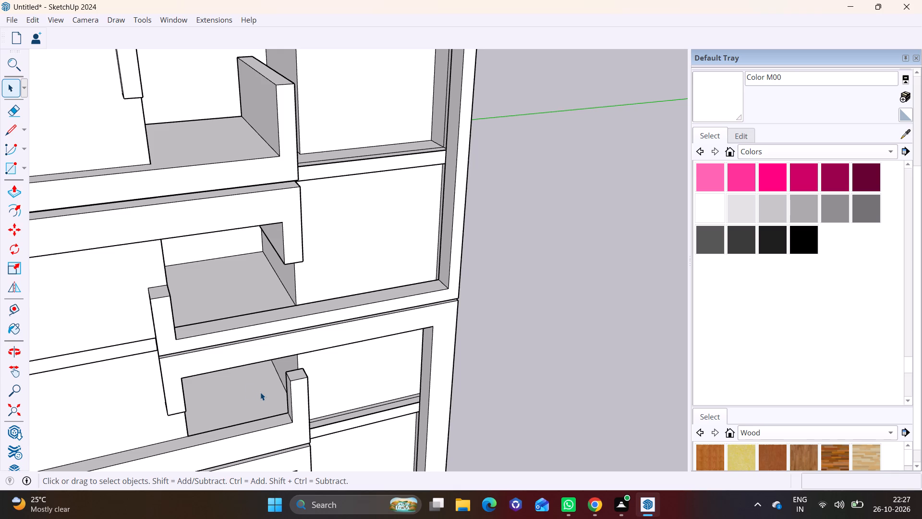
middle_drag(225, 264, 223, 195)
middle_drag(346, 260, 283, 205)
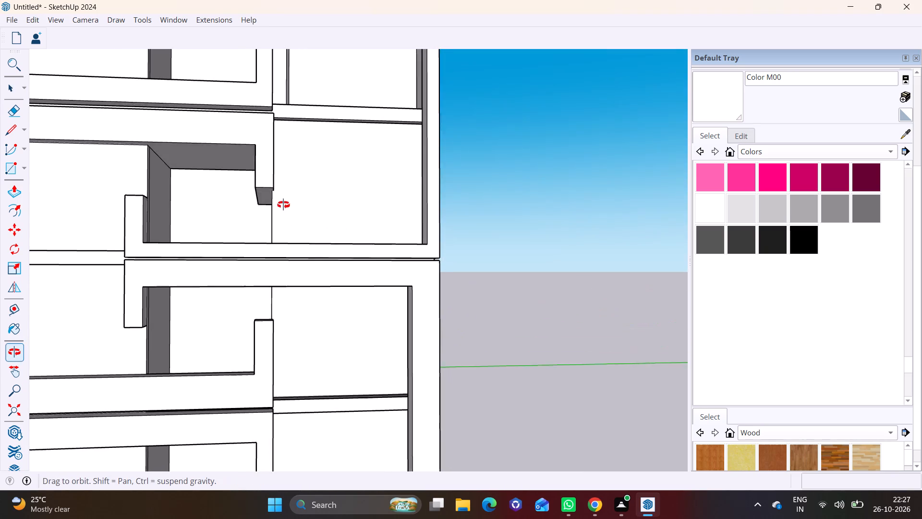
middle_drag(283, 205, 283, 204)
scroll(410, 287, up, 1)
middle_drag(360, 259, 264, 293)
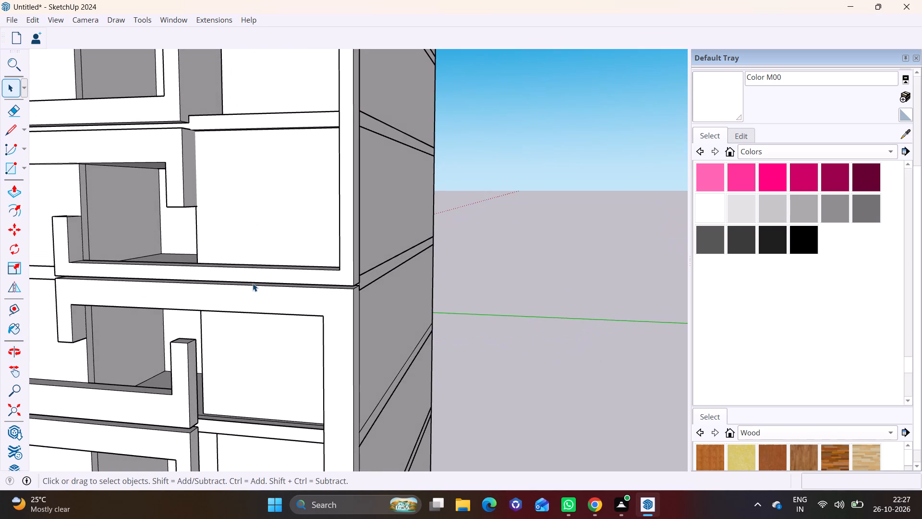
scroll(253, 282, up, 2)
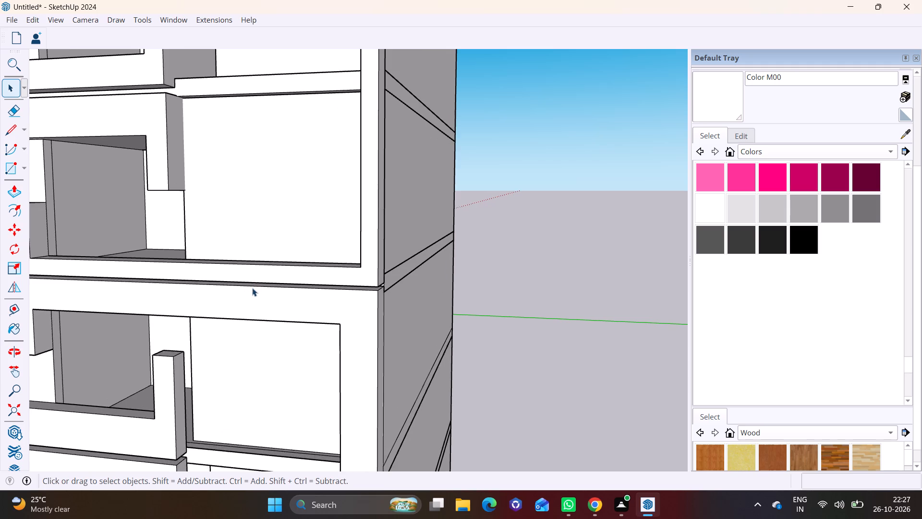
middle_drag(252, 290, 283, 316)
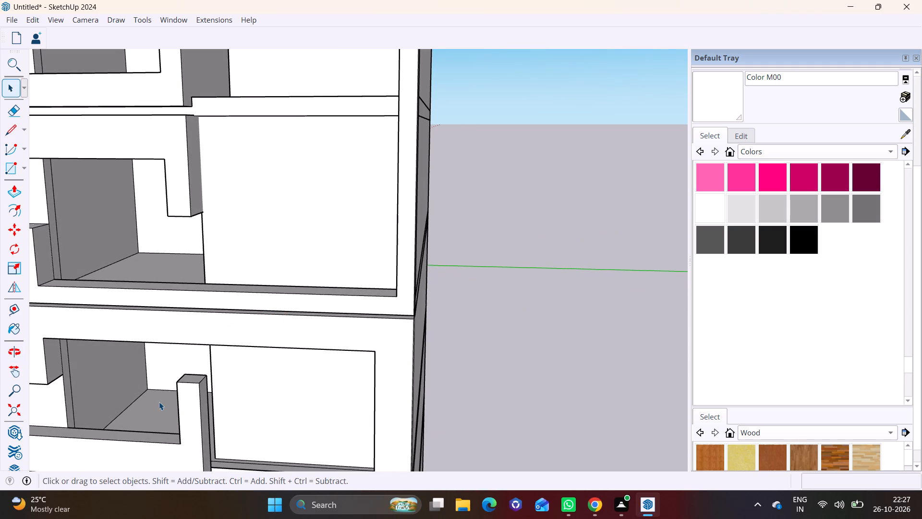
shift+middle_drag(157, 399, 250, 453)
scroll(281, 383, down, 3)
shift+middle_drag(292, 382, 292, 320)
shift+scroll(292, 344, up, 1)
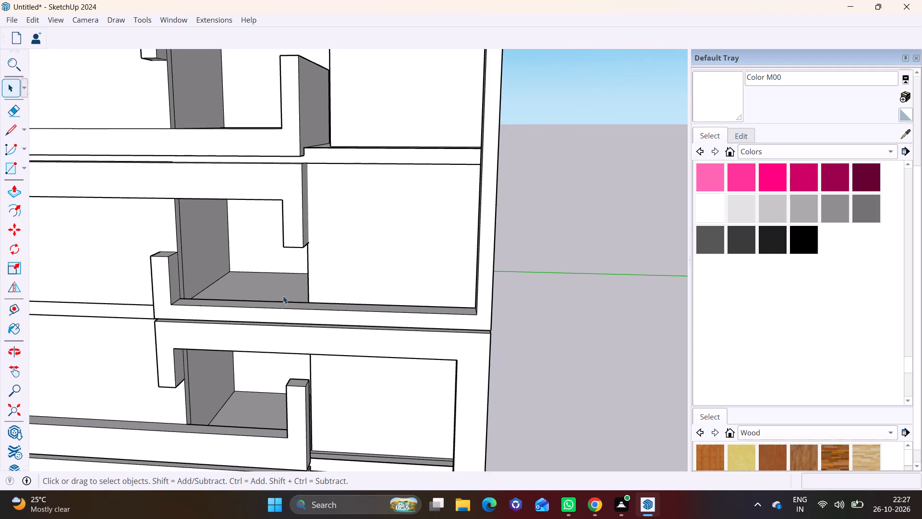
scroll(321, 231, up, 3)
middle_drag(264, 250, 274, 173)
scroll(262, 249, up, 1)
middle_drag(294, 148, 299, 162)
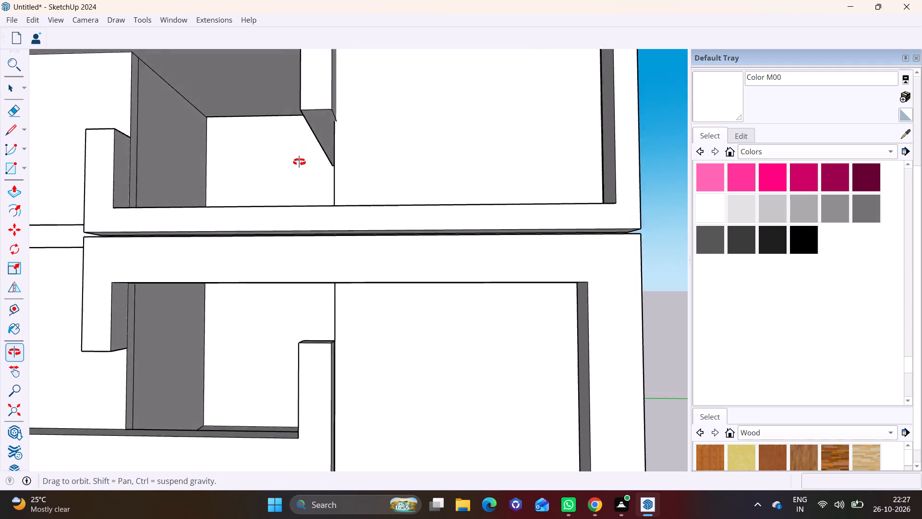
middle_drag(299, 162, 309, 220)
scroll(318, 220, down, 3)
shift+middle_drag(354, 272, 354, 213)
middle_drag(321, 300, 434, 329)
middle_drag(461, 355, 395, 259)
scroll(381, 260, down, 8)
shift+middle_drag(391, 273, 388, 381)
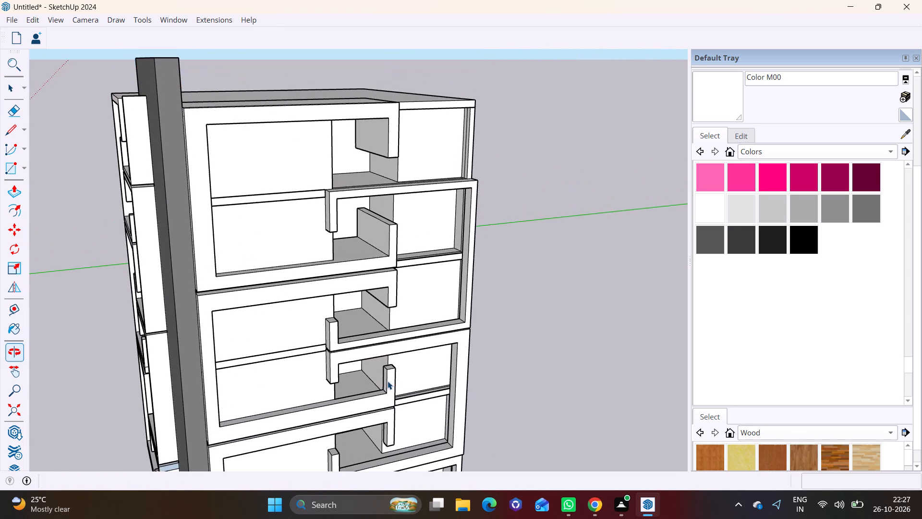
middle_drag(414, 381, 416, 308)
scroll(417, 309, up, 1)
middle_drag(357, 377, 485, 372)
scroll(443, 383, up, 2)
middle_drag(432, 373, 352, 311)
scroll(331, 320, up, 13)
middle_drag(381, 350, 472, 363)
scroll(449, 344, up, 4)
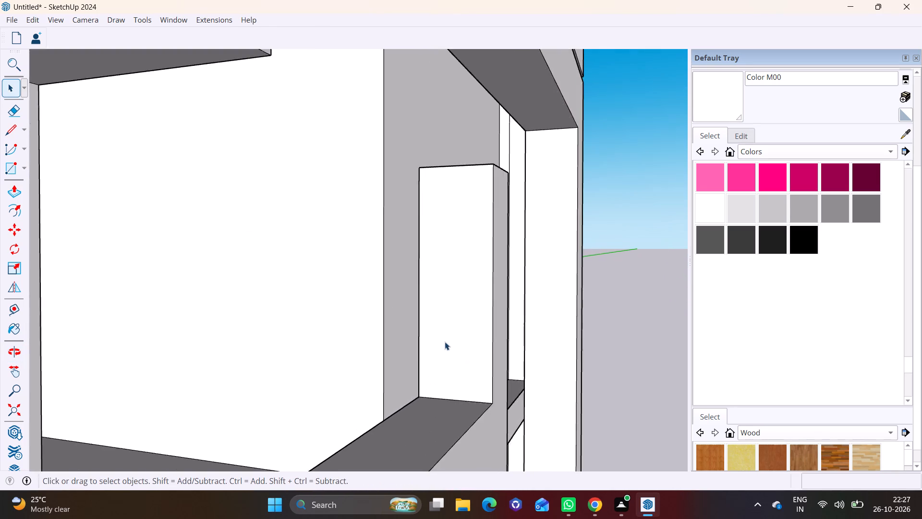
Push/Pull the outer side face of the upright stub on the third level above the base slab inward about 1 3/16".
scroll(445, 342, up, 3)
middle_drag(437, 344, 297, 365)
scroll(478, 352, down, 5)
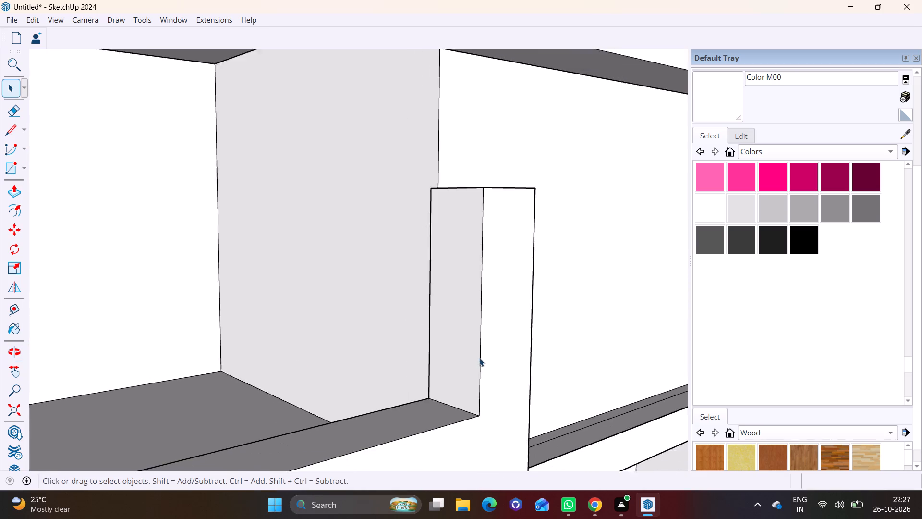
scroll(479, 358, down, 2)
middle_drag(455, 366, 192, 365)
shift+middle_drag(256, 356, 261, 247)
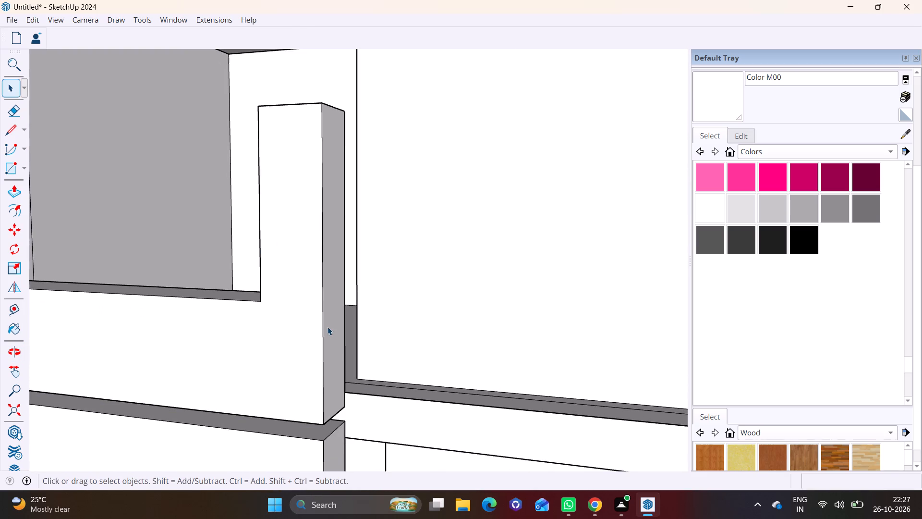
click(331, 334)
click(4, 189)
click(12, 189)
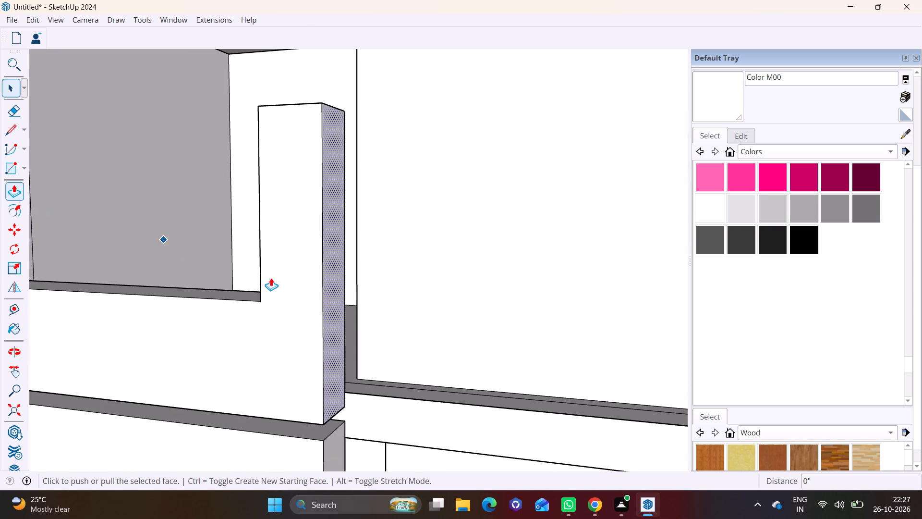
click(340, 296)
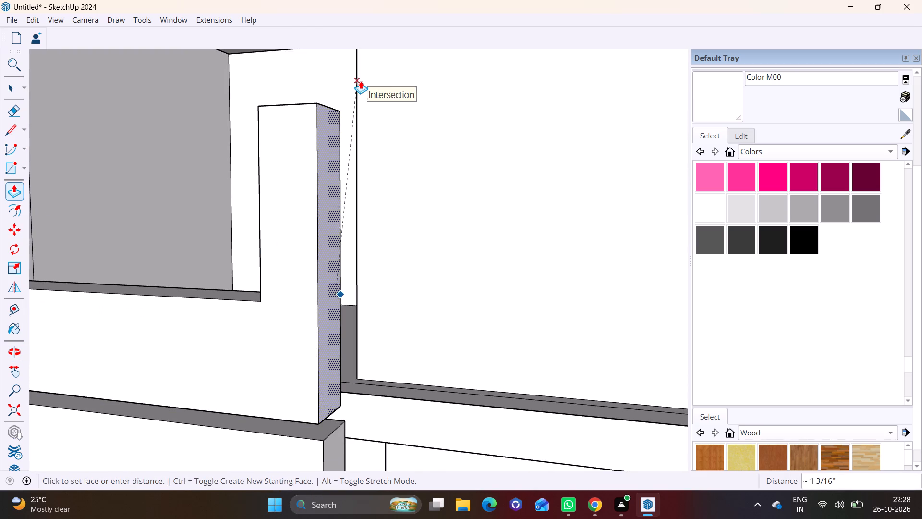
click(361, 81)
Draw a vertical line about 2' 1 1/16" long on the frame's back face, from the stub's inner corner down to the bottom edge.
middle_drag(329, 383, 323, 201)
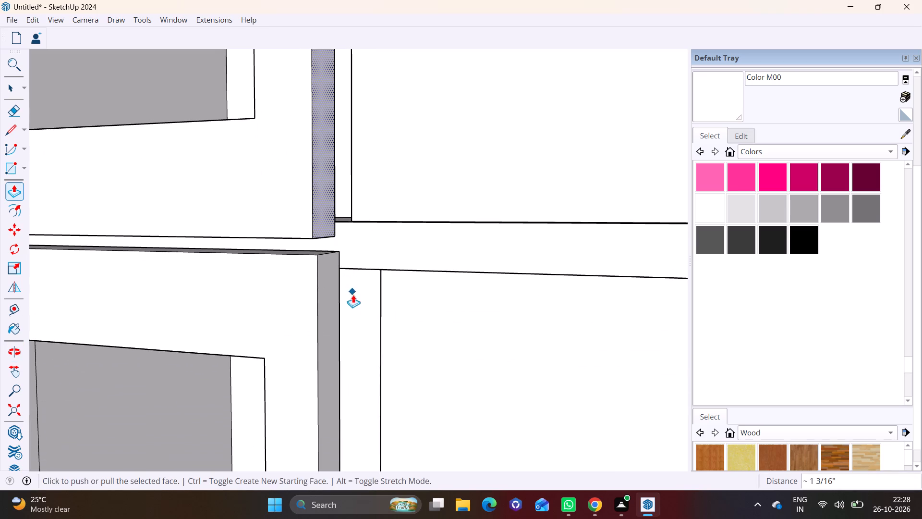
middle_drag(328, 289, 598, 382)
middle_drag(340, 280, 504, 321)
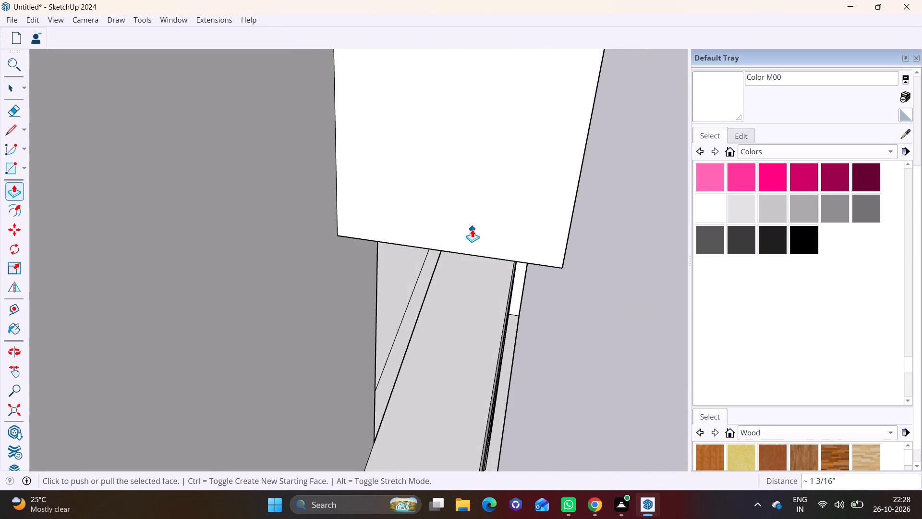
shift+middle_drag(472, 229, 332, 125)
scroll(355, 172, up, 5)
middle_drag(421, 151, 340, 237)
middle_drag(355, 238, 412, 215)
key(space)
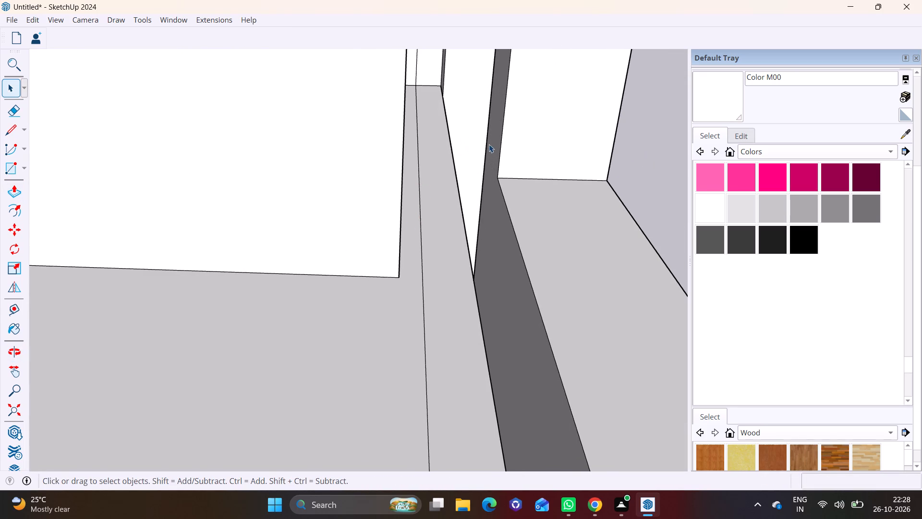
click(11, 133)
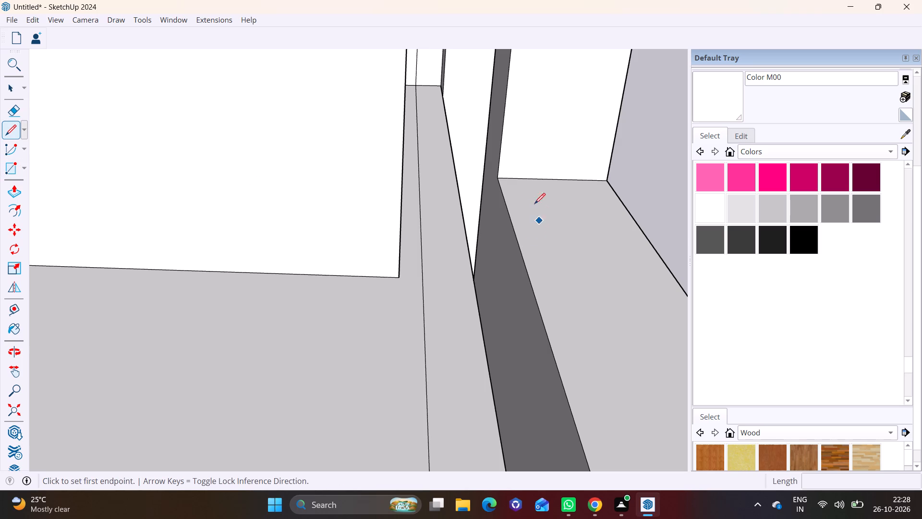
click(495, 177)
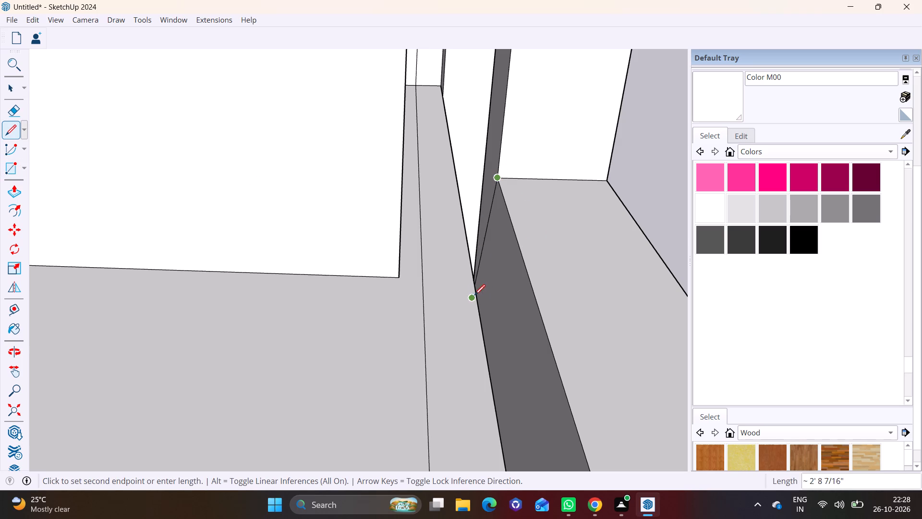
middle_drag(482, 315, 483, 300)
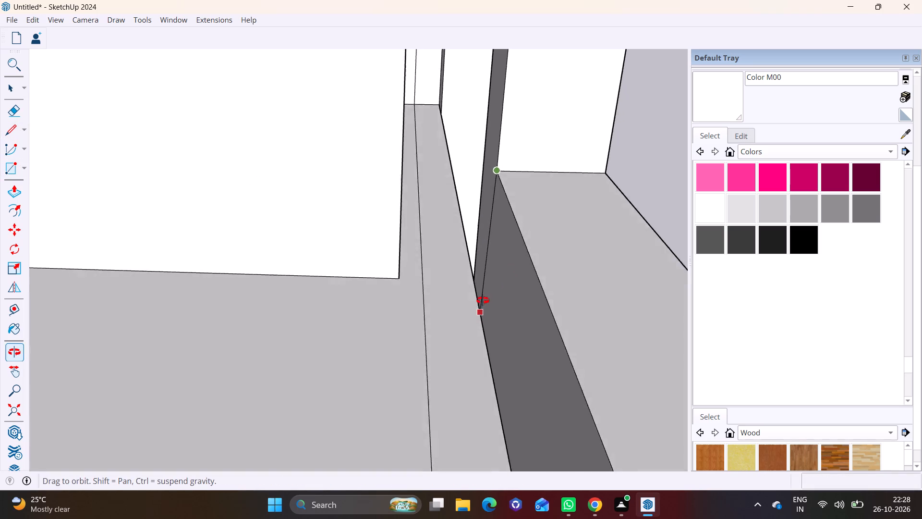
middle_drag(483, 300, 491, 282)
scroll(486, 285, down, 14)
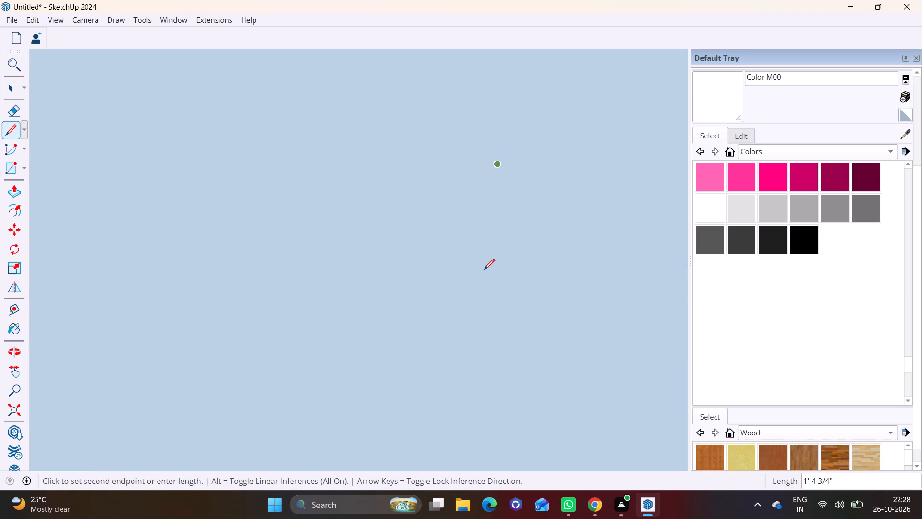
scroll(484, 270, down, 6)
scroll(484, 267, down, 17)
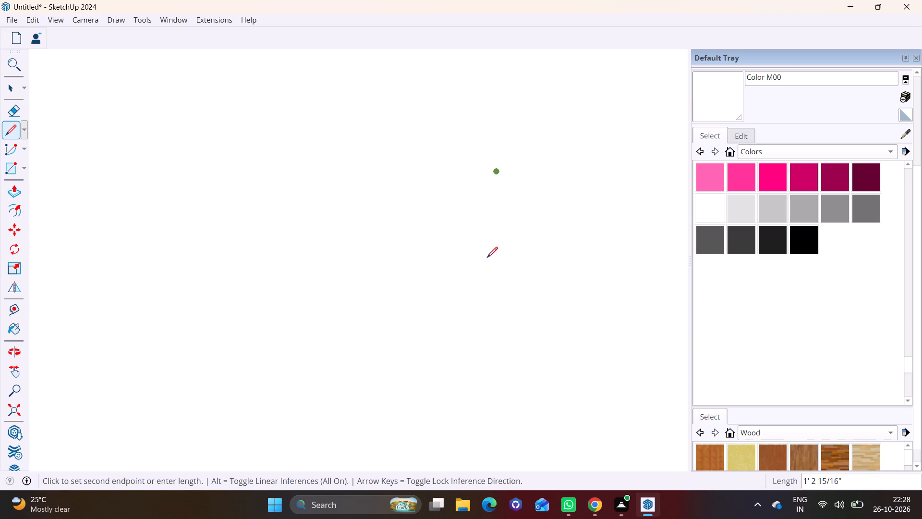
scroll(487, 246, down, 5)
scroll(487, 246, down, 19)
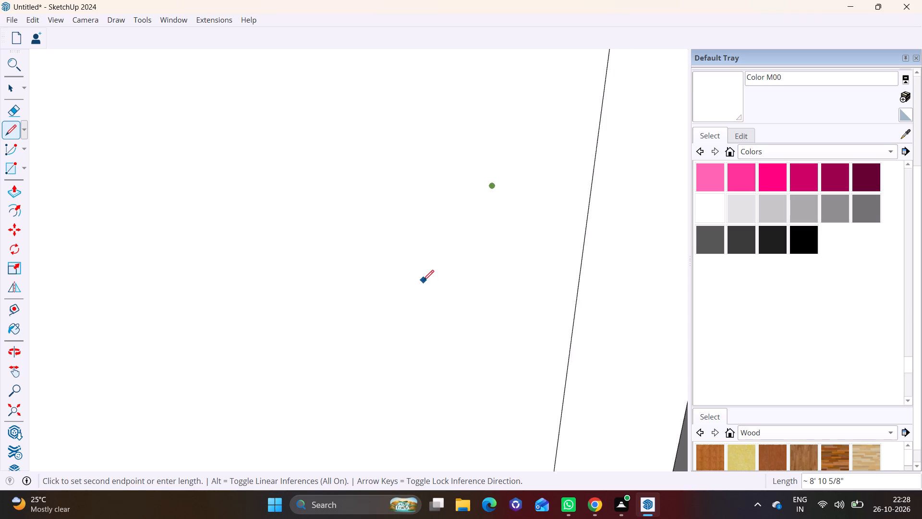
scroll(423, 281, down, 4)
scroll(425, 275, up, 1)
scroll(449, 265, down, 3)
shift+middle_drag(504, 276, 210, 289)
scroll(334, 265, down, 9)
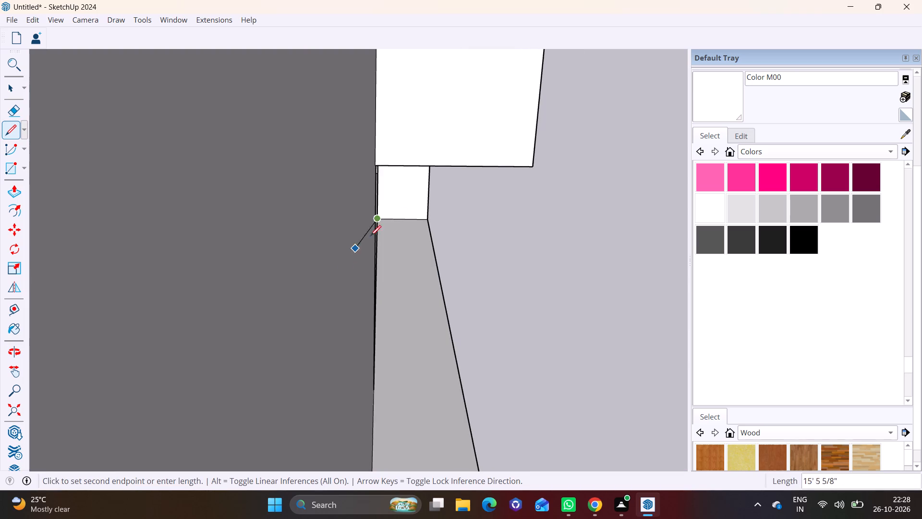
shift+middle_drag(392, 221, 259, 191)
scroll(230, 172, up, 3)
middle_drag(219, 210, 243, 211)
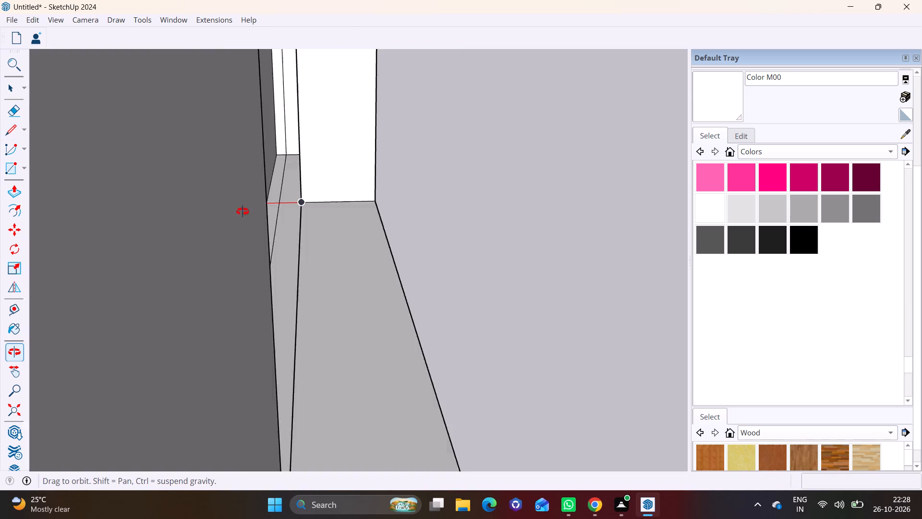
middle_drag(243, 211, 236, 217)
scroll(286, 195, up, 7)
middle_drag(273, 218, 322, 223)
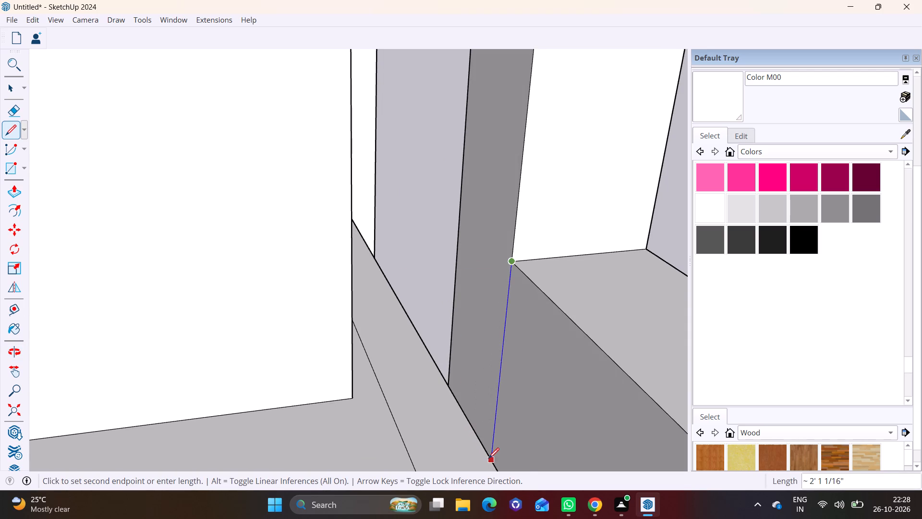
click(488, 459)
key(space)
Push/Pull the stub's separated narrow back face about 11' 3 11/16" into the recess.
click(480, 321)
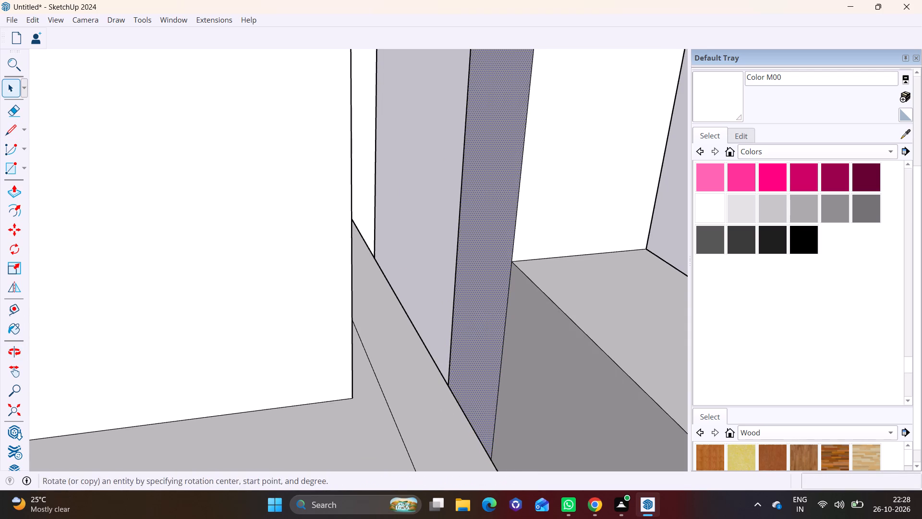
click(12, 187)
click(493, 255)
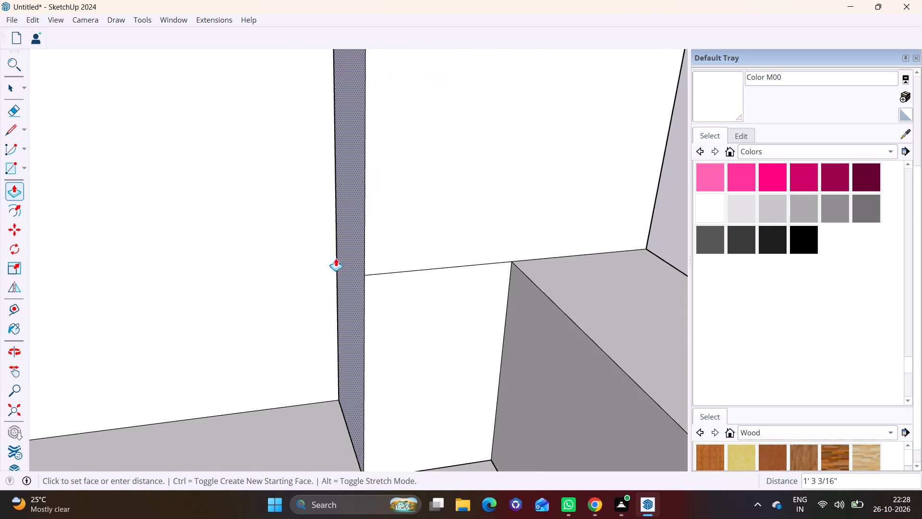
scroll(312, 258, down, 5)
middle_drag(309, 253, 150, 241)
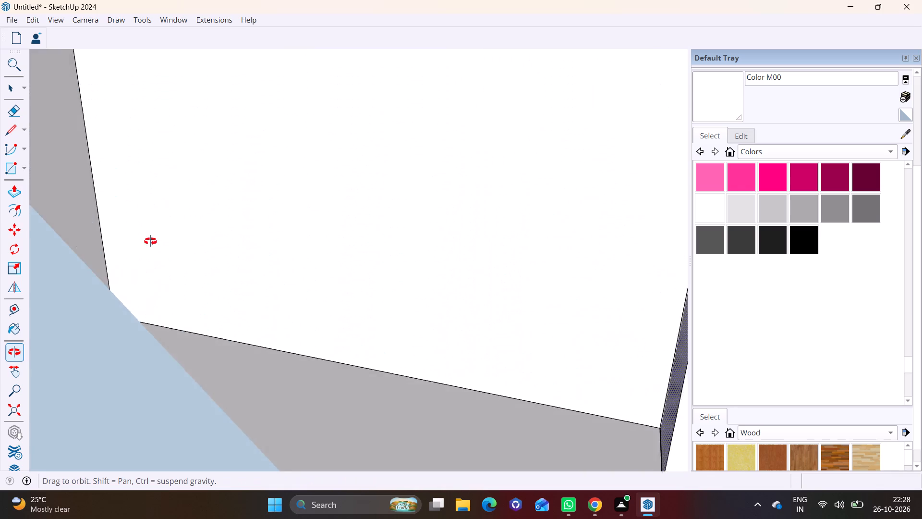
middle_drag(150, 241, 134, 224)
click(72, 191)
scroll(189, 223, down, 3)
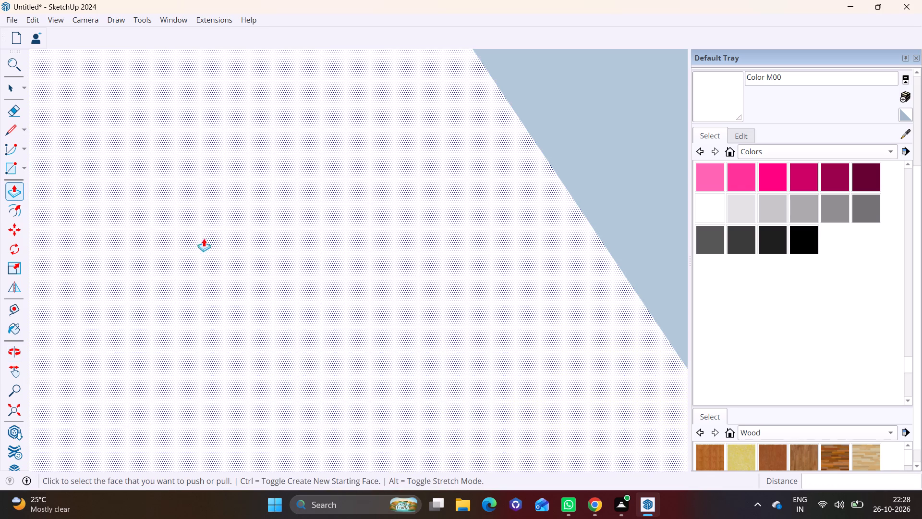
scroll(204, 238, down, 20)
scroll(204, 238, down, 14)
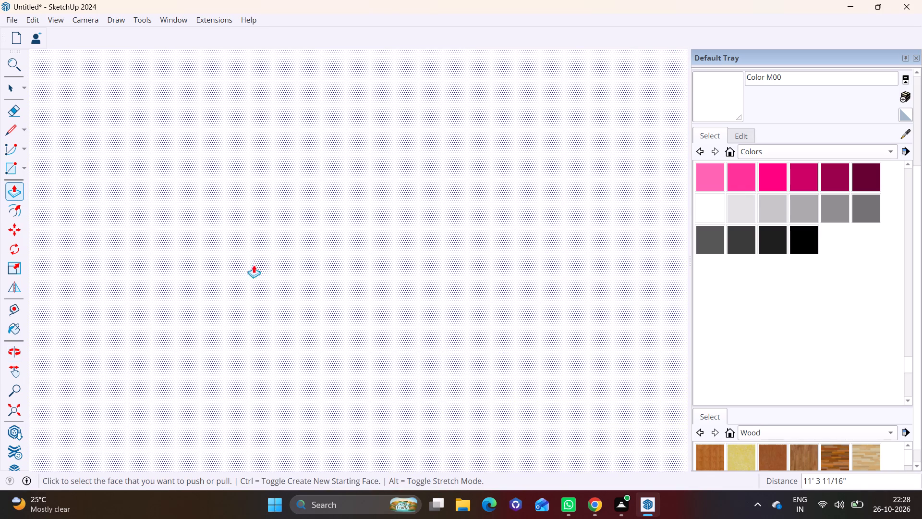
scroll(254, 265, down, 2)
key(space)
Push/Pull the narrow back face of the hanging stub on the second level above the base slab deep into the recess.
scroll(250, 266, down, 20)
scroll(250, 266, down, 11)
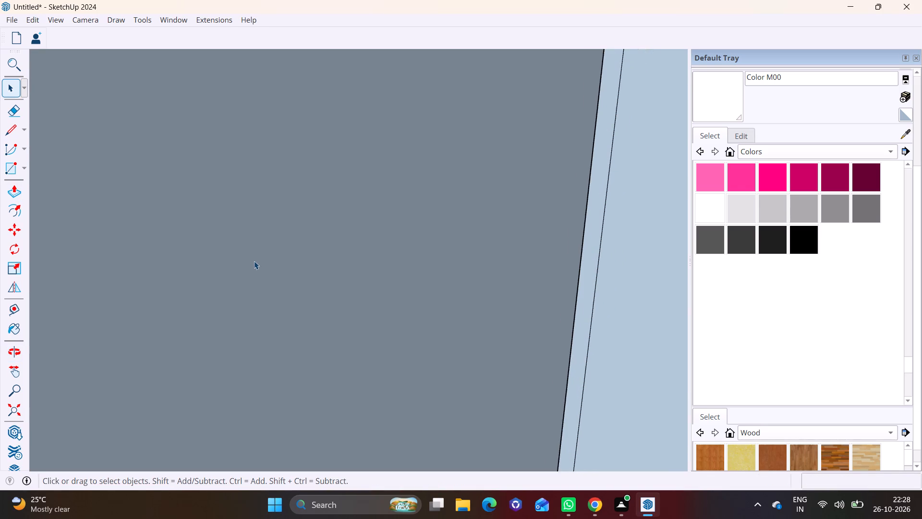
scroll(254, 261, down, 20)
scroll(254, 261, down, 9)
shift+scroll(420, 245, up, 1)
shift+middle_drag(426, 244, 0, 146)
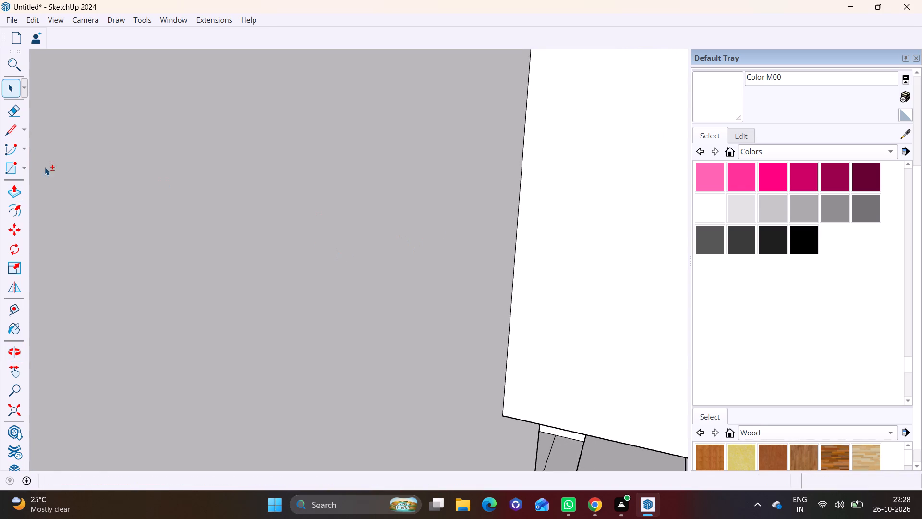
scroll(443, 234, down, 9)
shift+middle_drag(501, 243, 277, 140)
middle_drag(434, 260, 360, 111)
middle_drag(496, 249, 475, 232)
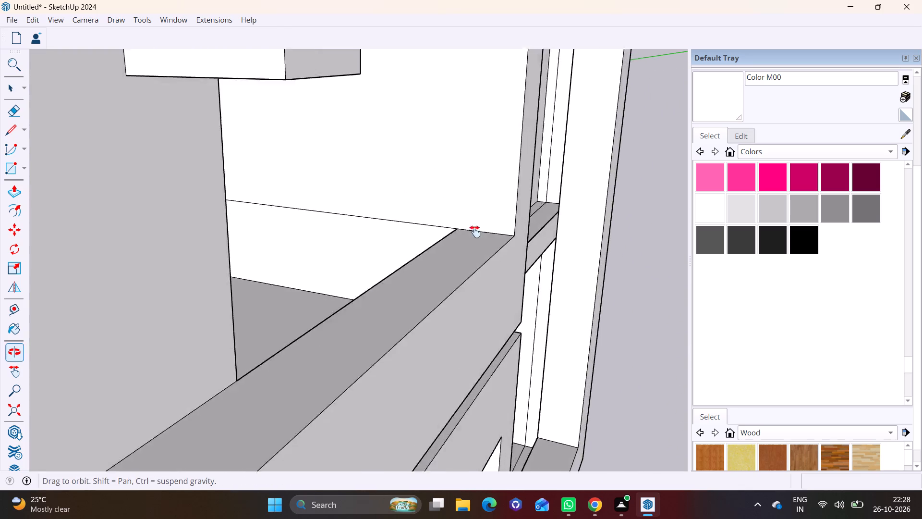
middle_drag(475, 232, 404, 96)
middle_drag(450, 273, 473, 165)
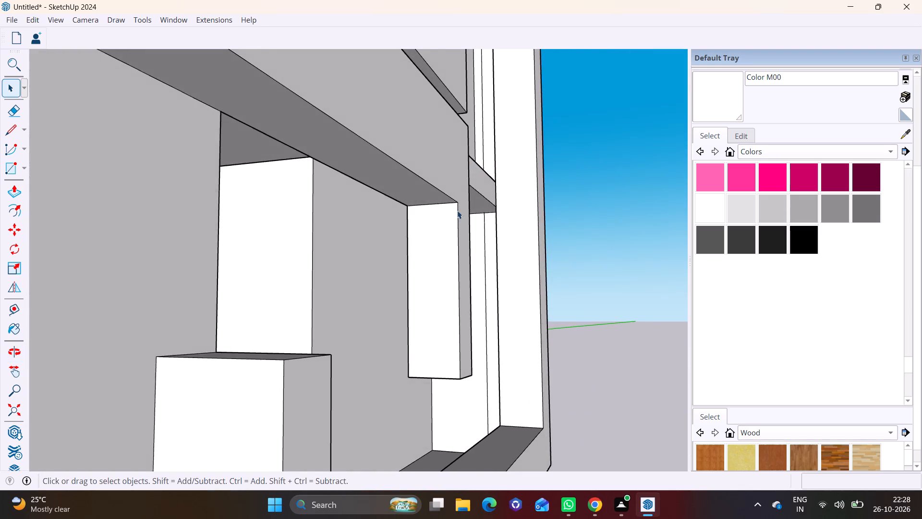
scroll(436, 264, up, 5)
middle_drag(446, 302, 535, 323)
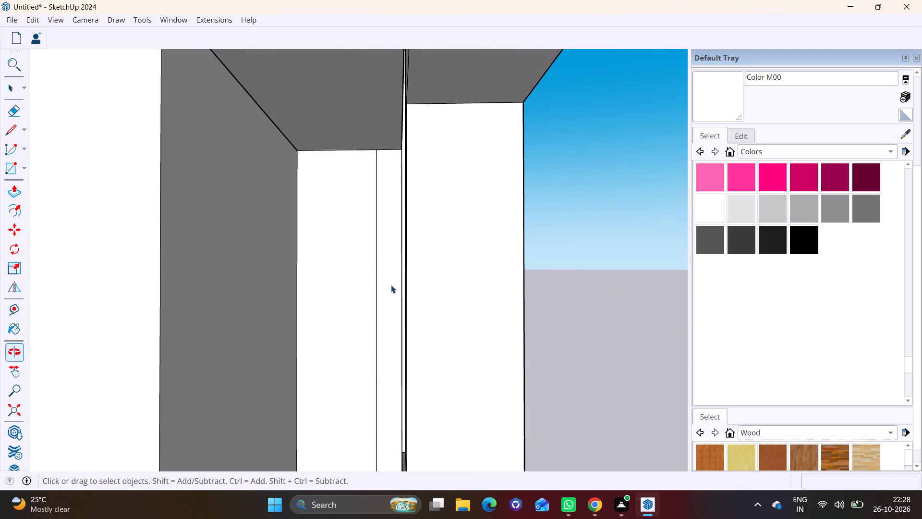
scroll(391, 285, up, 2)
middle_drag(422, 295, 445, 294)
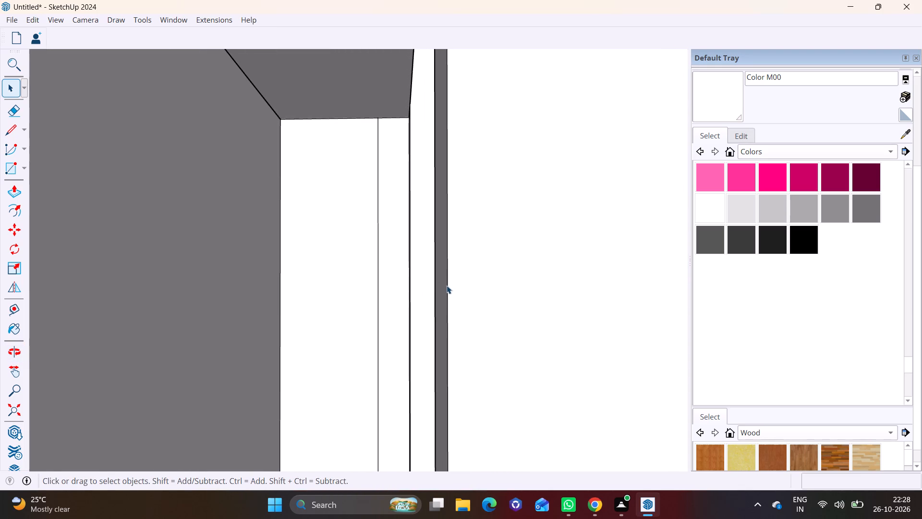
click(442, 290)
click(11, 196)
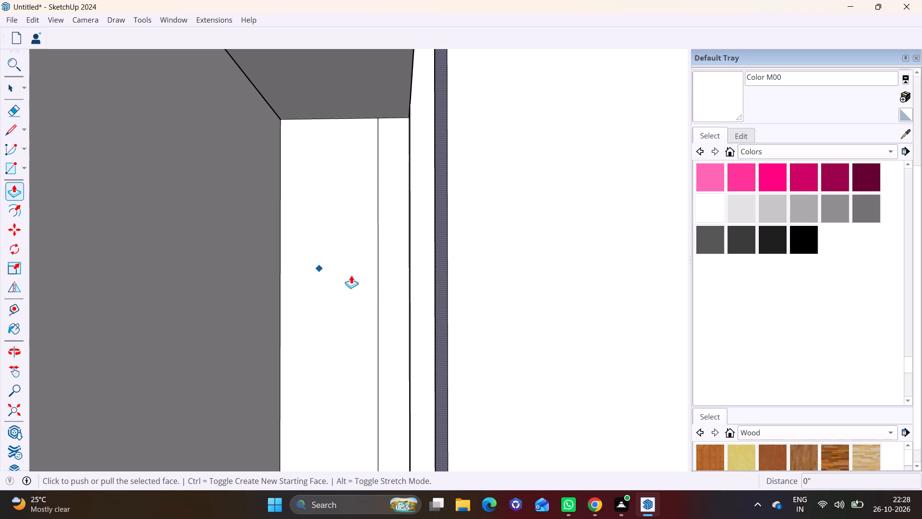
drag(437, 286, 182, 274)
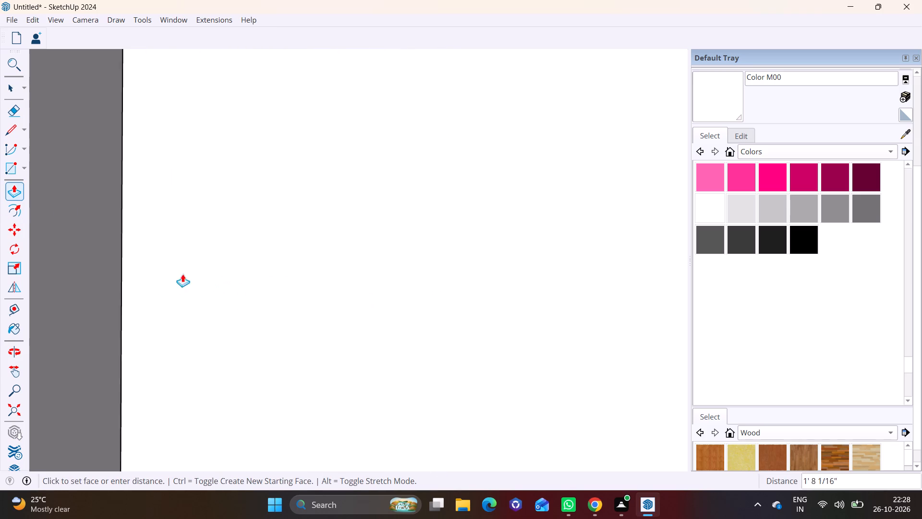
drag(182, 274, 140, 269)
scroll(120, 266, down, 1)
shift+middle_drag(114, 265, 263, 267)
click(204, 269)
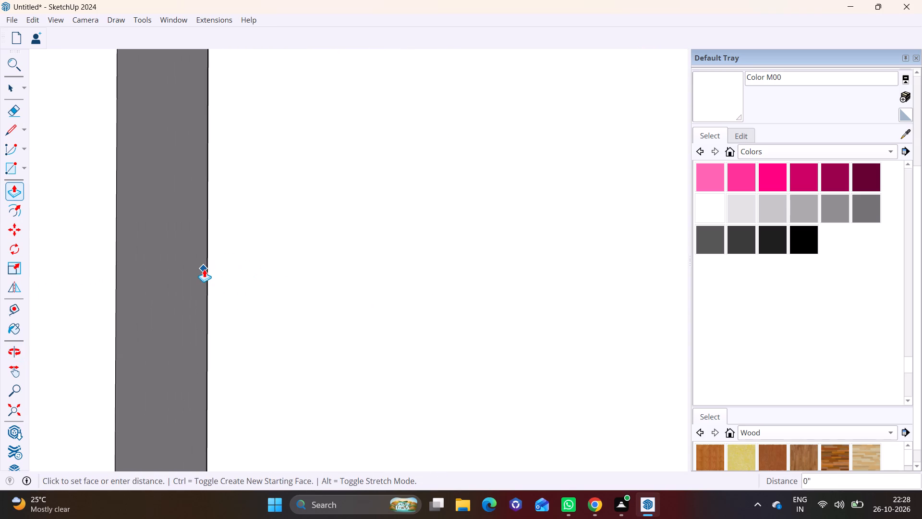
click(26, 245)
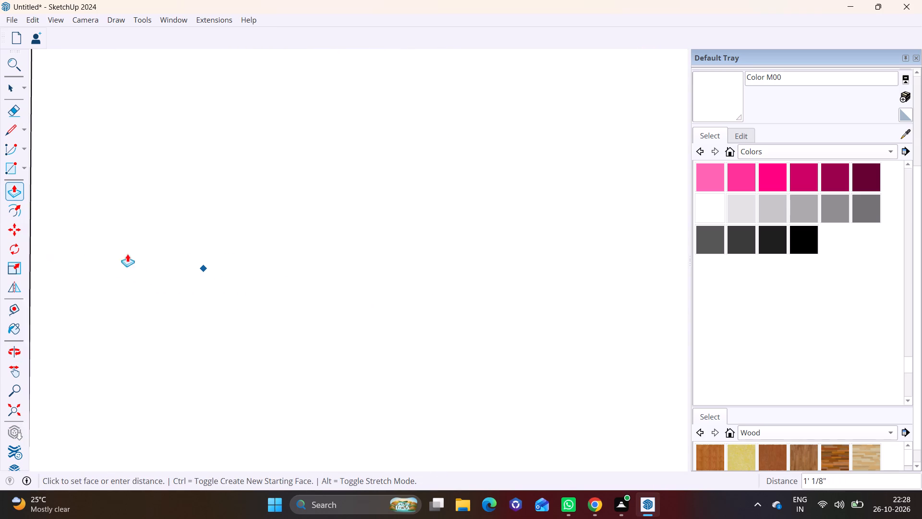
scroll(137, 255, down, 3)
shift+middle_drag(172, 268, 76, 283)
shift+middle_drag(85, 256, 371, 261)
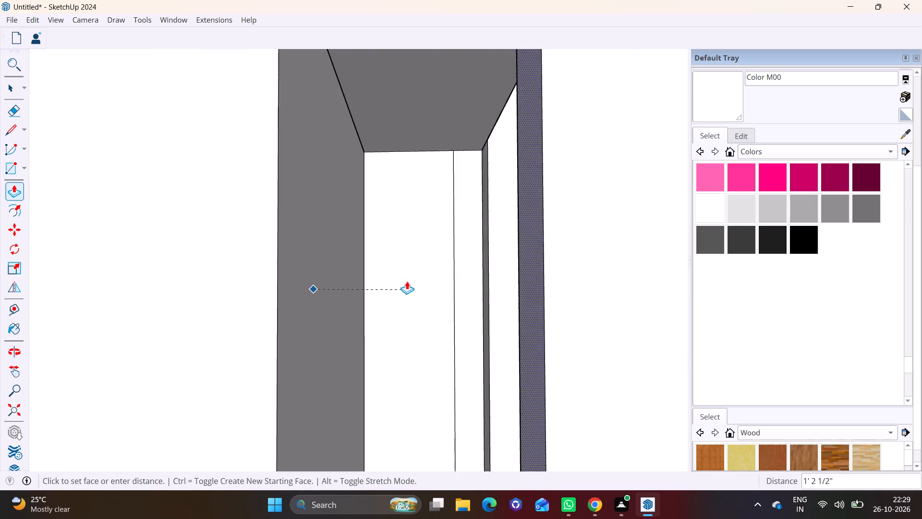
middle_drag(407, 281, 329, 280)
scroll(259, 285, down, 10)
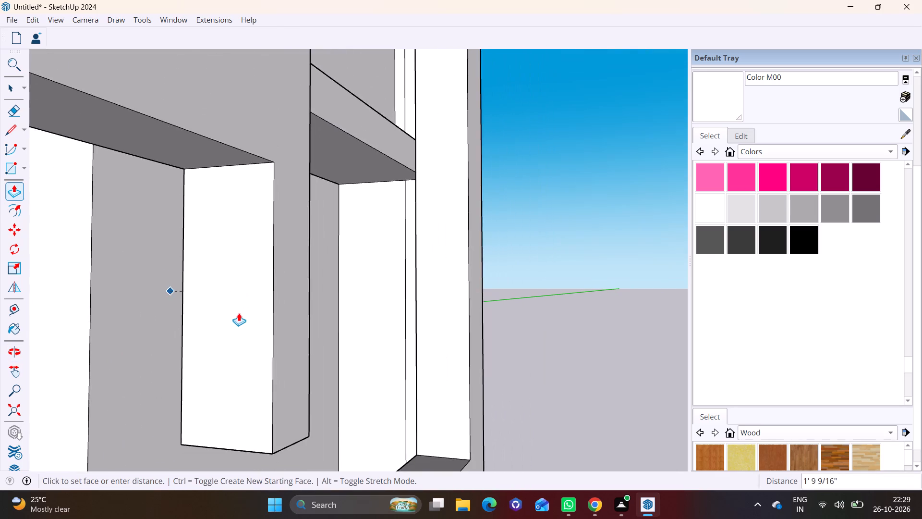
scroll(239, 313, down, 6)
shift+middle_drag(225, 322, 361, 274)
middle_drag(277, 300, 225, 318)
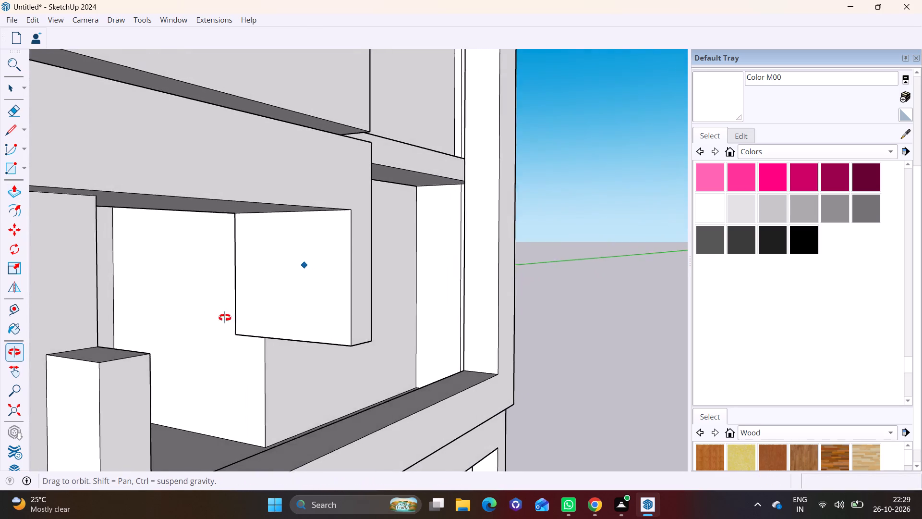
middle_drag(225, 318, 219, 312)
click(129, 286)
key(space)
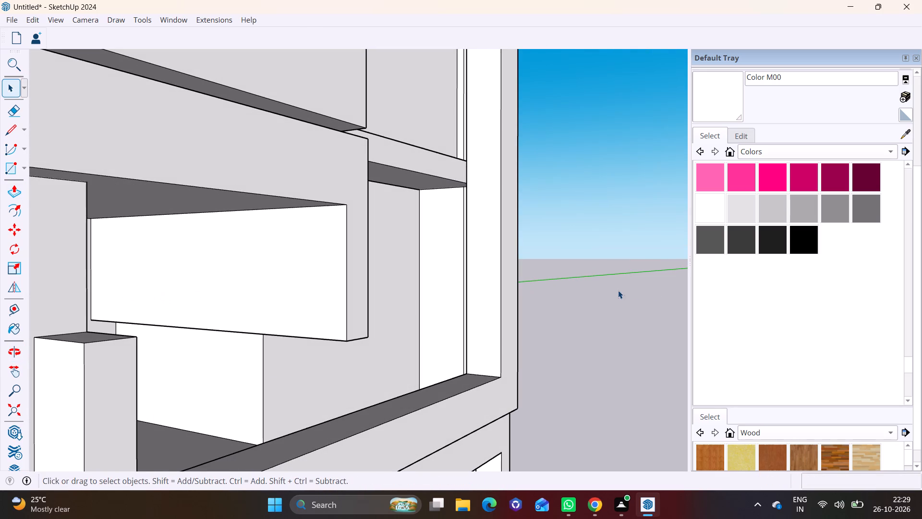
click(614, 290)
Examine the facade's stubs and recesses from the middle floors down to the lowest level above the base slab.
scroll(546, 320, down, 7)
middle_drag(451, 348, 352, 365)
scroll(355, 337, down, 5)
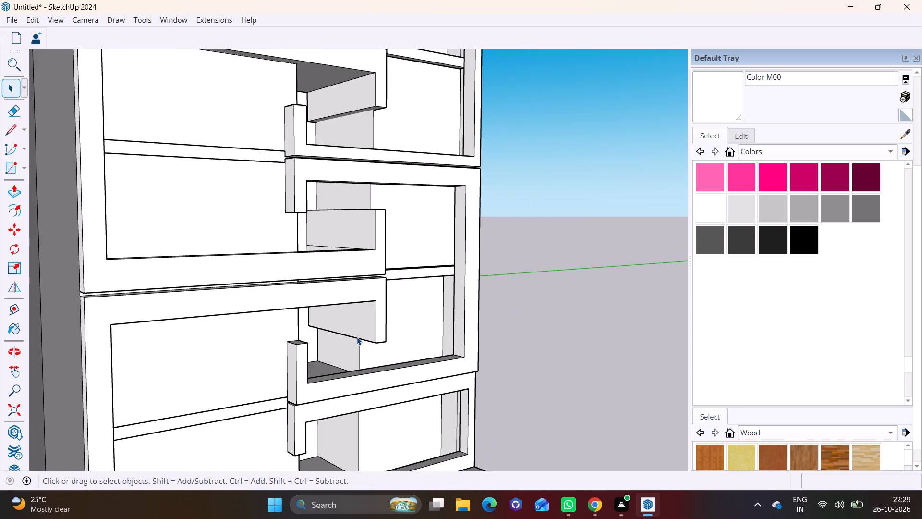
scroll(357, 337, down, 2)
middle_drag(375, 315, 367, 376)
shift+scroll(367, 376, down, 1)
scroll(375, 358, down, 3)
shift+middle_drag(383, 336, 385, 305)
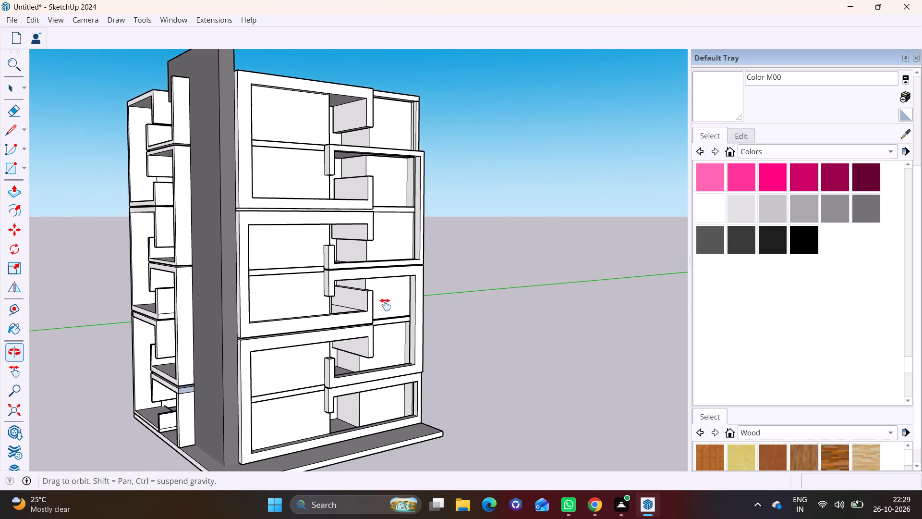
shift+middle_drag(385, 305, 385, 304)
scroll(383, 304, up, 2)
shift+middle_drag(408, 336, 421, 289)
scroll(441, 341, up, 2)
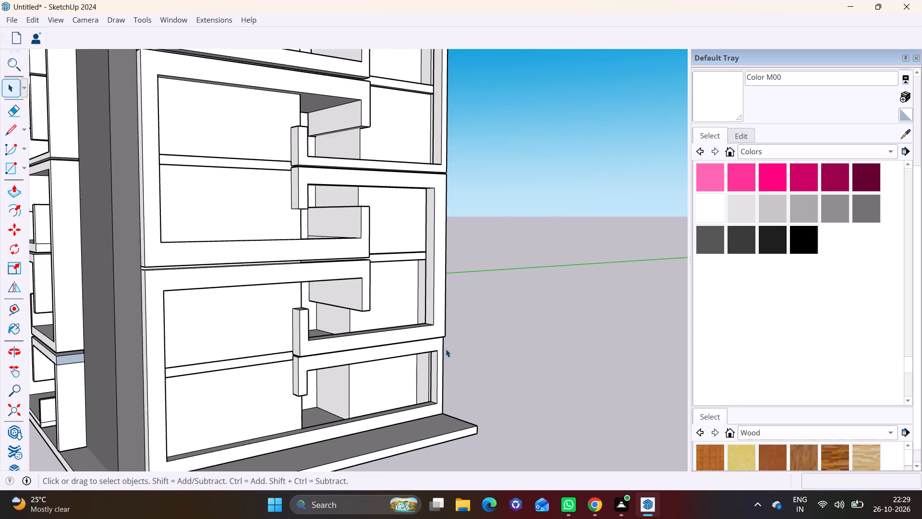
scroll(446, 349, up, 1)
scroll(364, 362, up, 1)
shift+middle_drag(363, 364, 350, 307)
scroll(324, 362, up, 3)
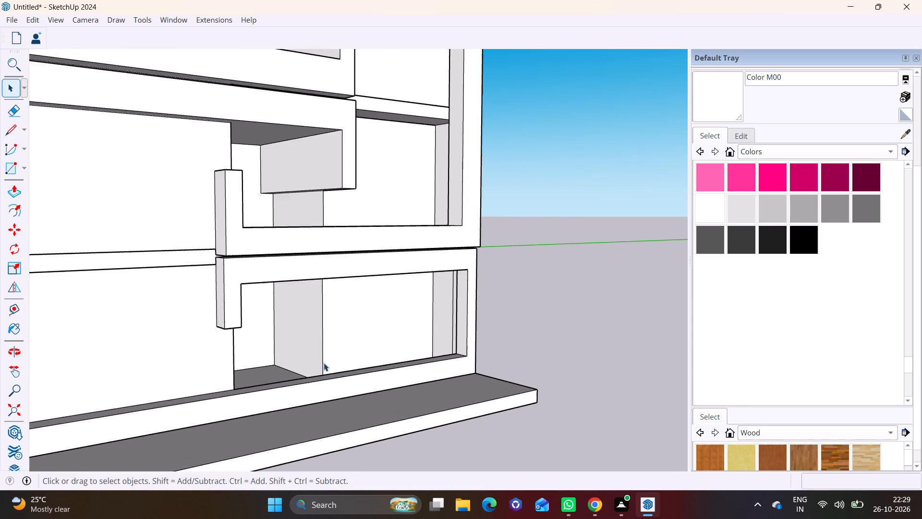
scroll(327, 368, up, 2)
middle_drag(355, 368, 311, 379)
scroll(349, 368, up, 1)
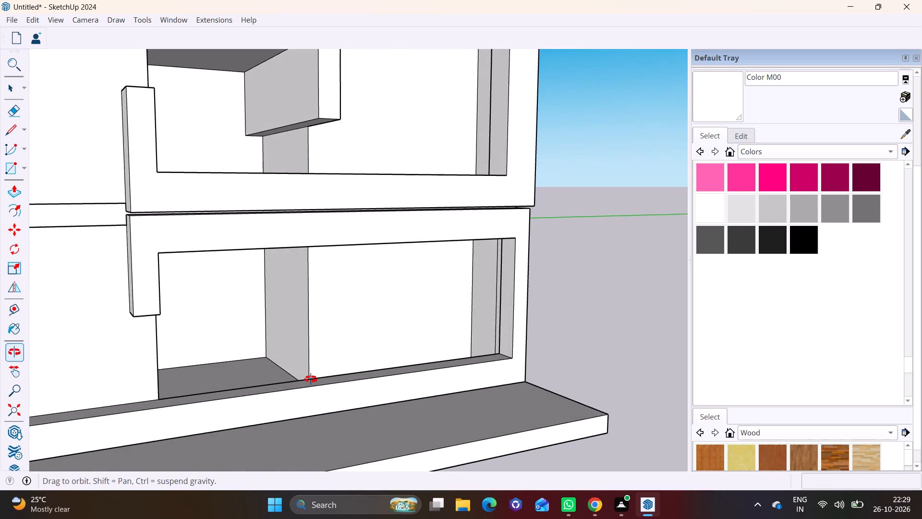
middle_drag(311, 379, 280, 363)
scroll(198, 384, up, 5)
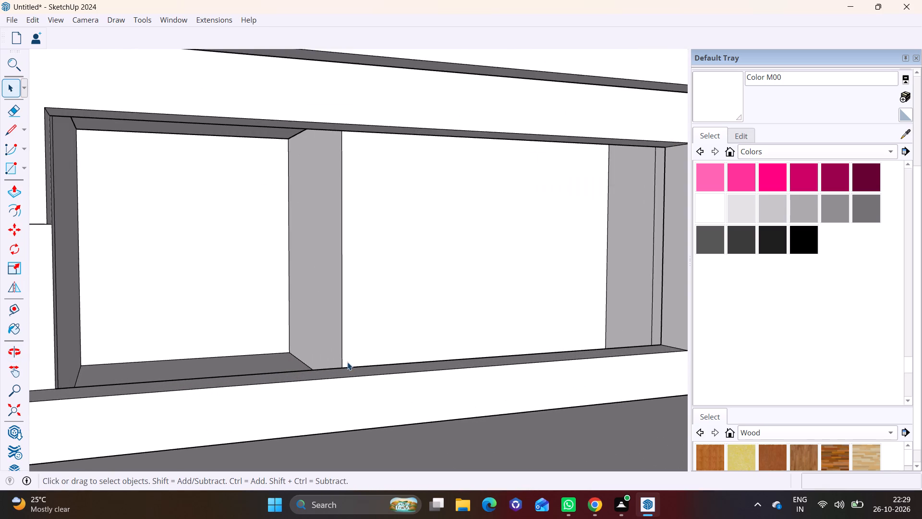
scroll(350, 358, up, 1)
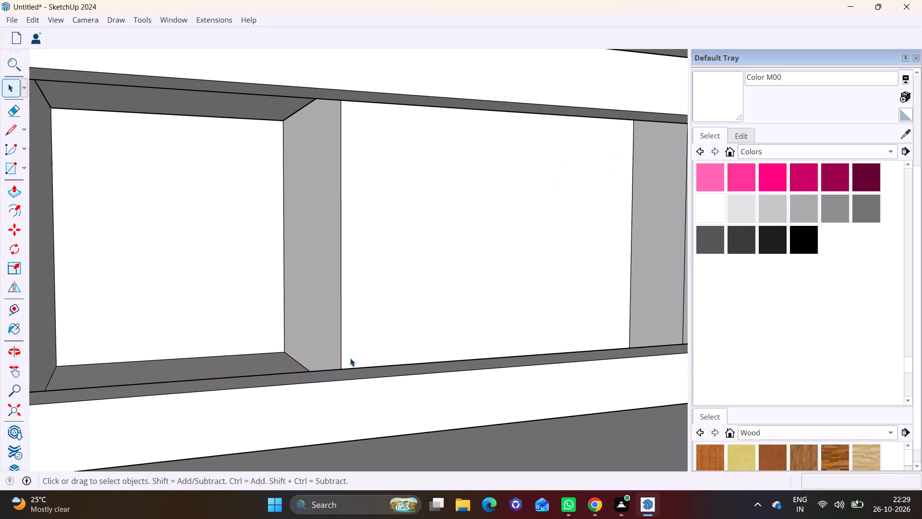
Draw a rectangle about 6' 10 3/16" by 1' 1 5/16" on the lowest recess's floor, starting at the inner back corner along the side wall.
middle_drag(350, 358, 340, 354)
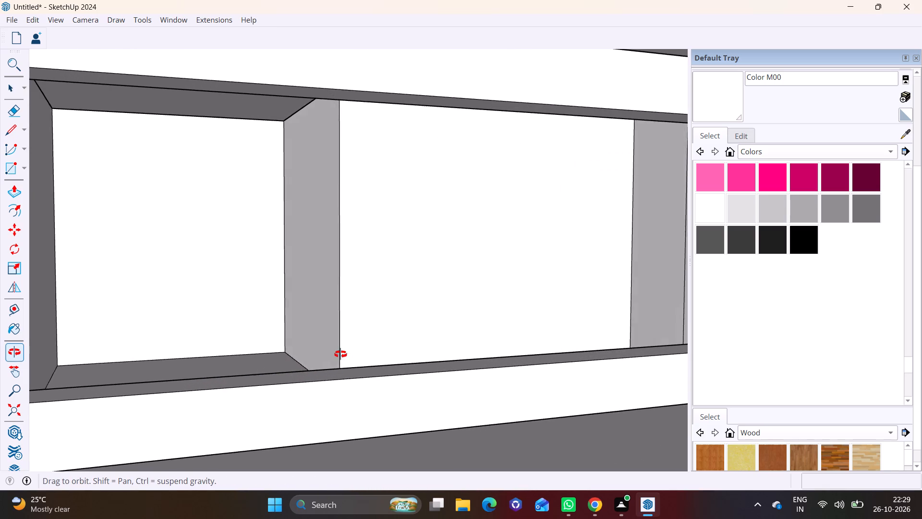
middle_drag(340, 354, 326, 352)
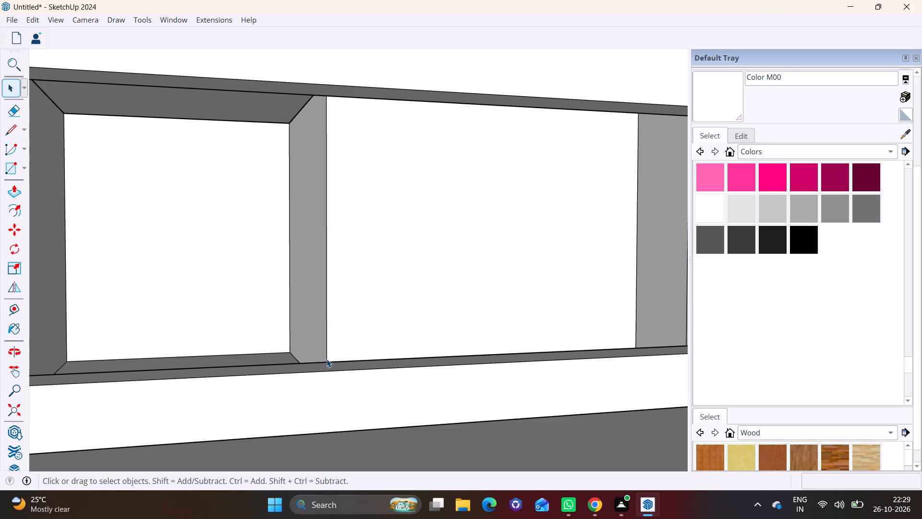
middle_drag(328, 359, 433, 369)
scroll(342, 357, up, 1)
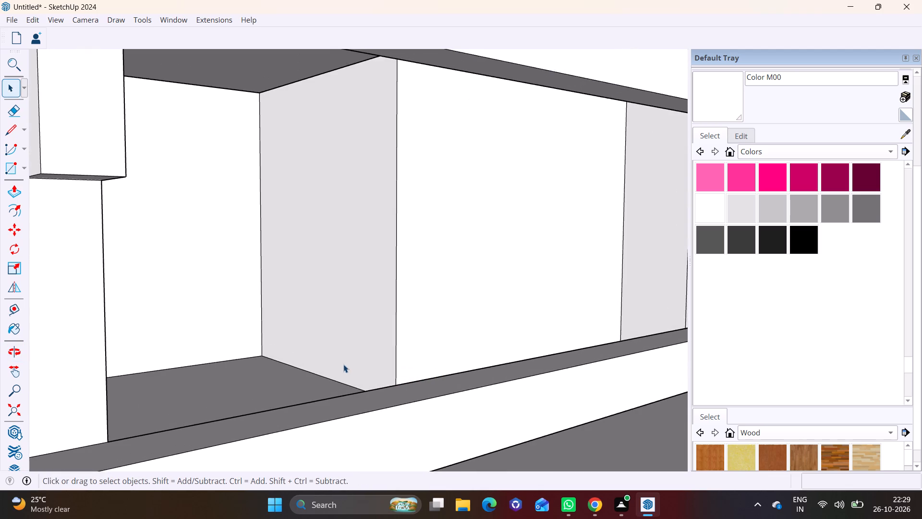
middle_drag(359, 372, 415, 395)
scroll(347, 364, up, 3)
middle_drag(356, 364, 345, 353)
middle_drag(343, 353, 318, 319)
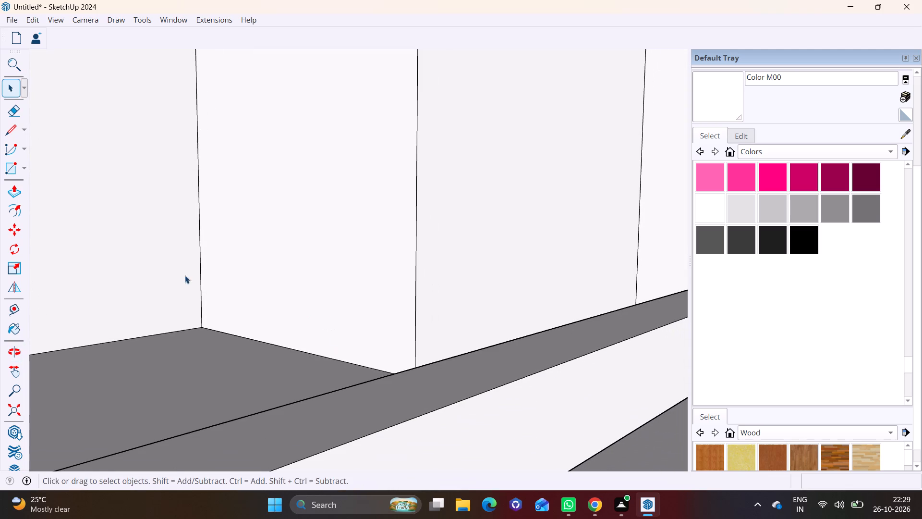
click(25, 167)
click(39, 186)
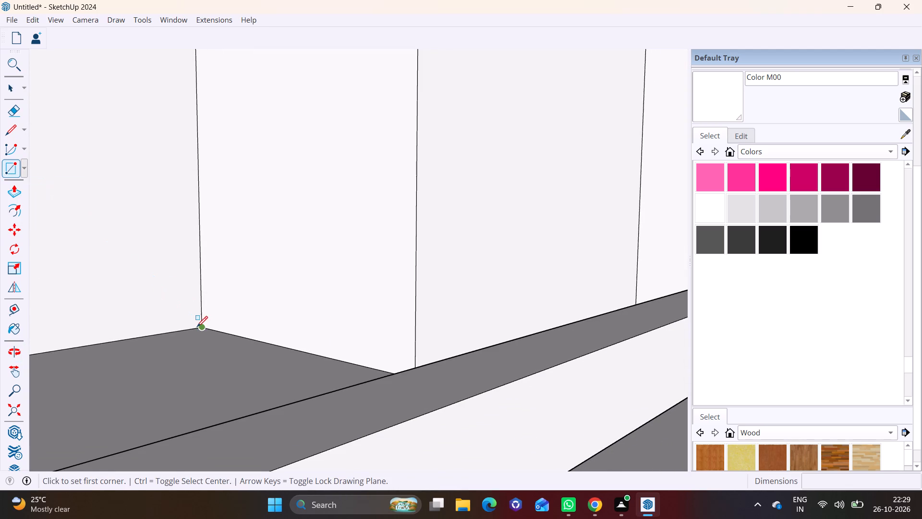
click(200, 326)
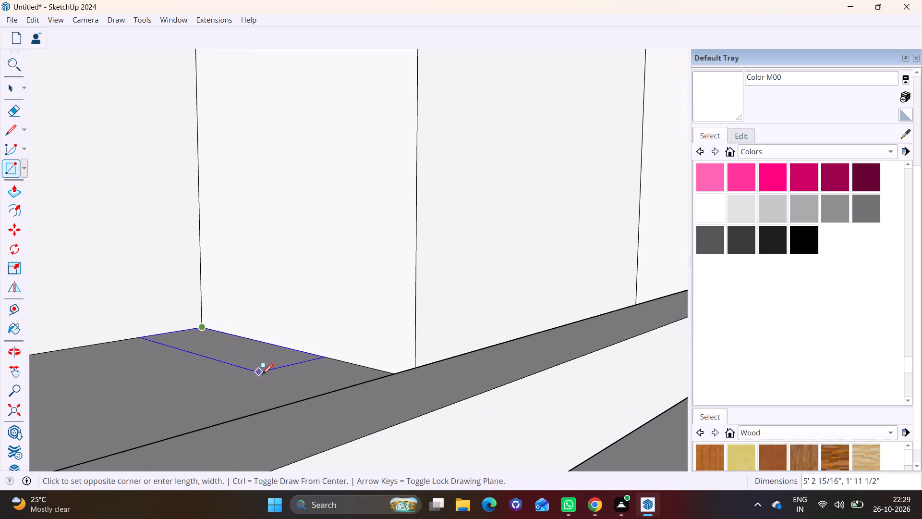
click(339, 379)
key(space)
Push/Pull the floor rectangle upward into a low wall along the side wall of the lowest recess.
click(322, 362)
click(15, 193)
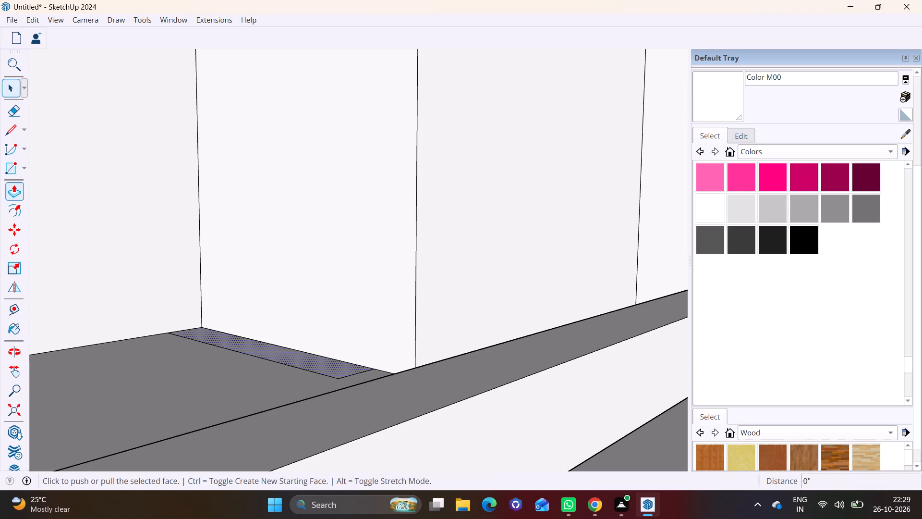
click(292, 356)
click(307, 353)
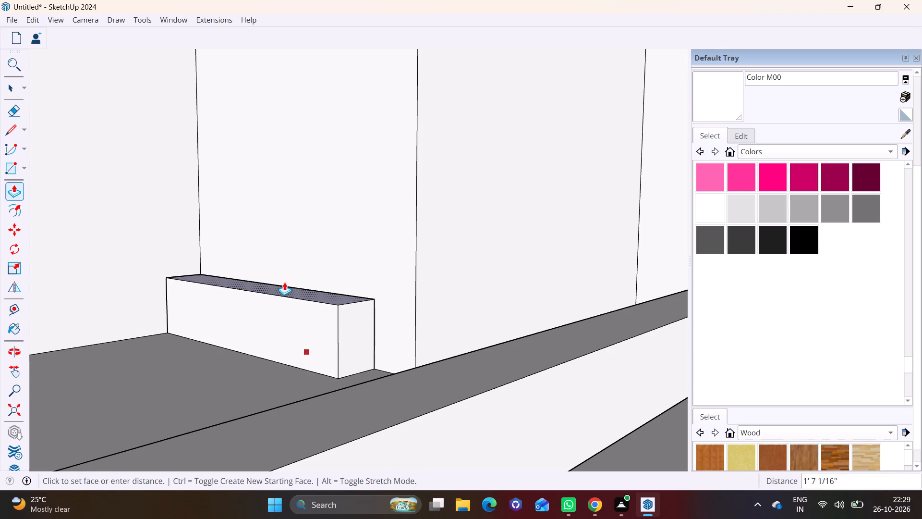
click(272, 168)
key(space)
Push/Pull the low wall's front end face outward about 1' 1 15/16" toward the frame.
click(359, 250)
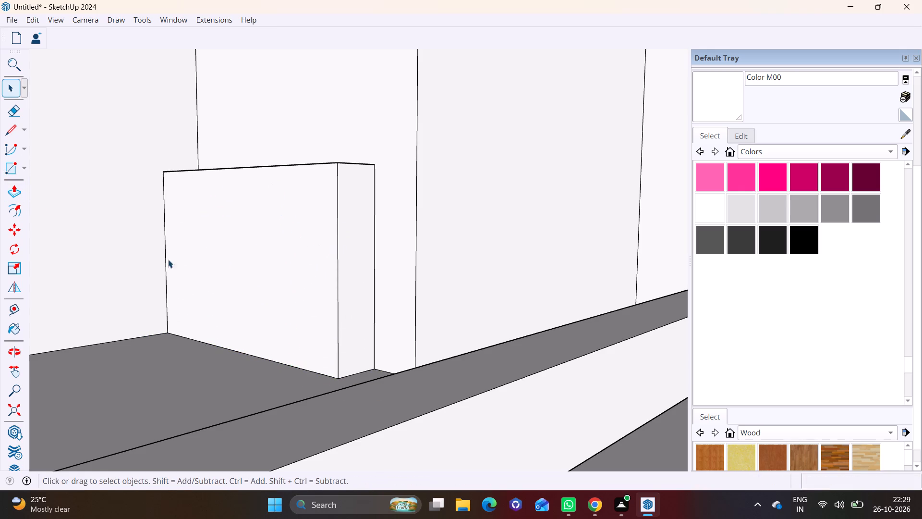
click(13, 193)
click(365, 301)
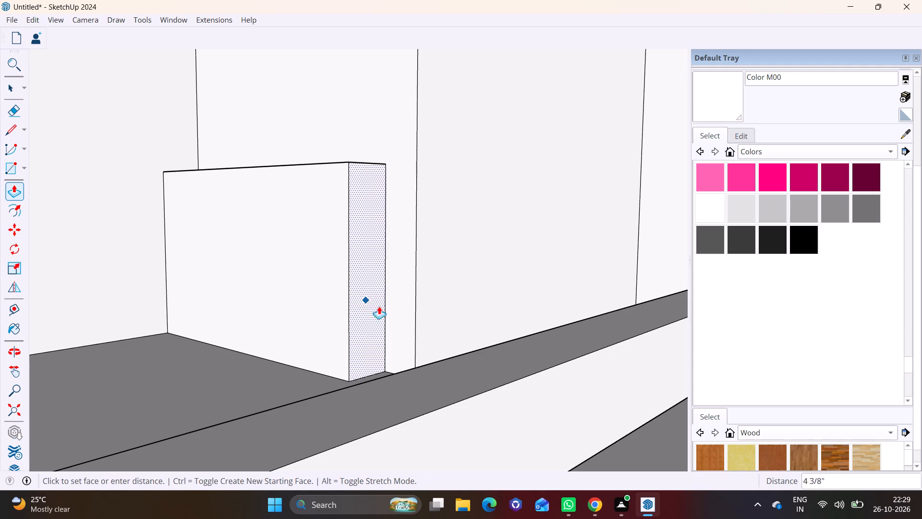
click(413, 317)
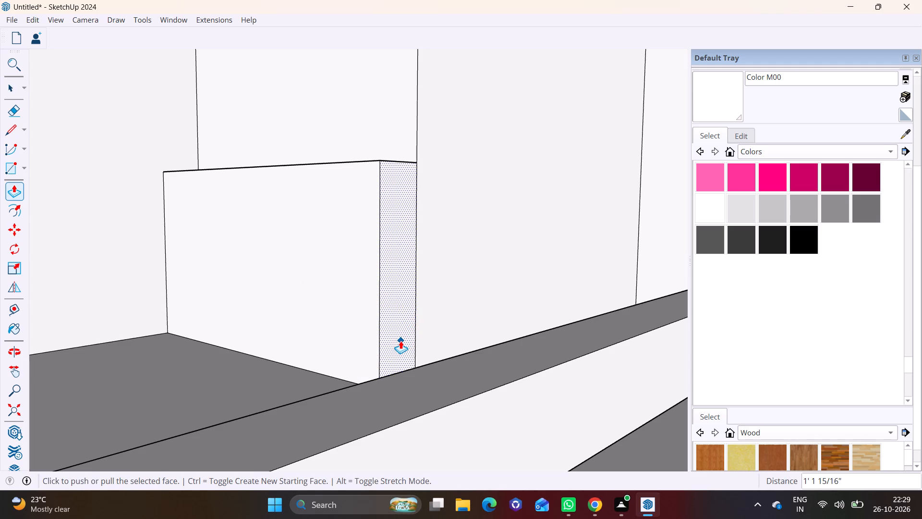
Push/Pull the same front end face about 8 1/2" farther outward, past the recess side wall's corner.
middle_drag(400, 340, 336, 356)
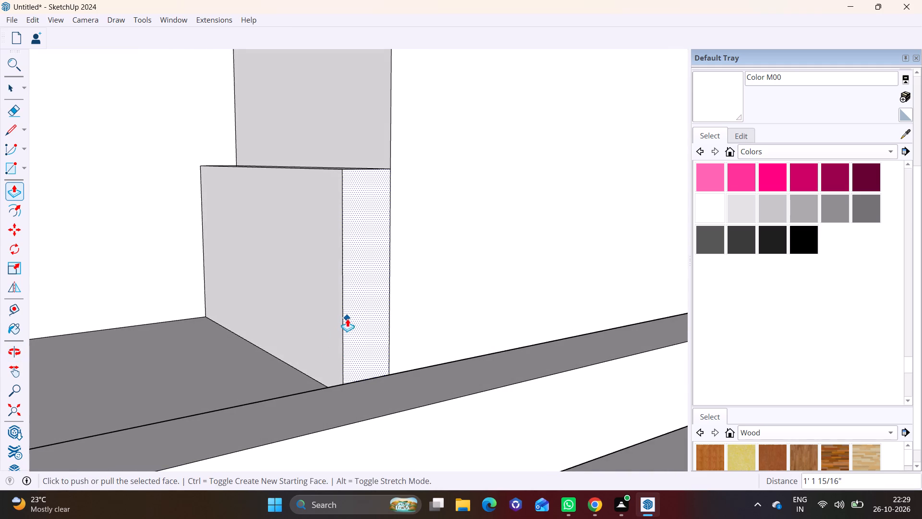
click(364, 311)
click(384, 319)
middle_drag(382, 350, 489, 395)
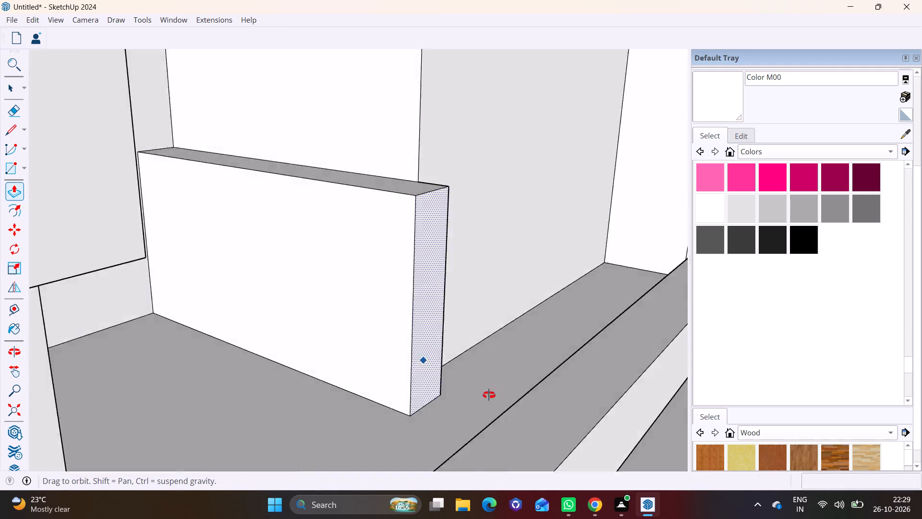
middle_drag(489, 395, 455, 351)
scroll(436, 342, down, 2)
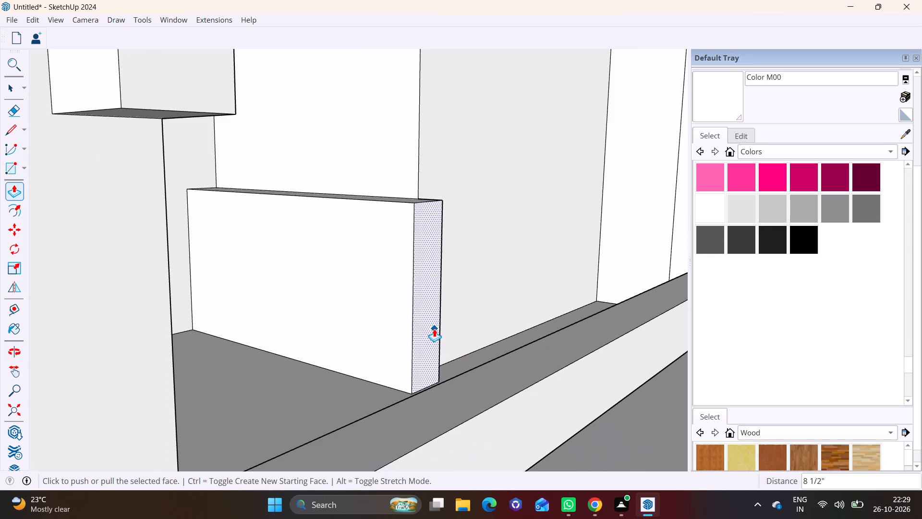
Push/Pull the low wall's front end face about 5 9/16" farther outward.
click(434, 328)
click(451, 329)
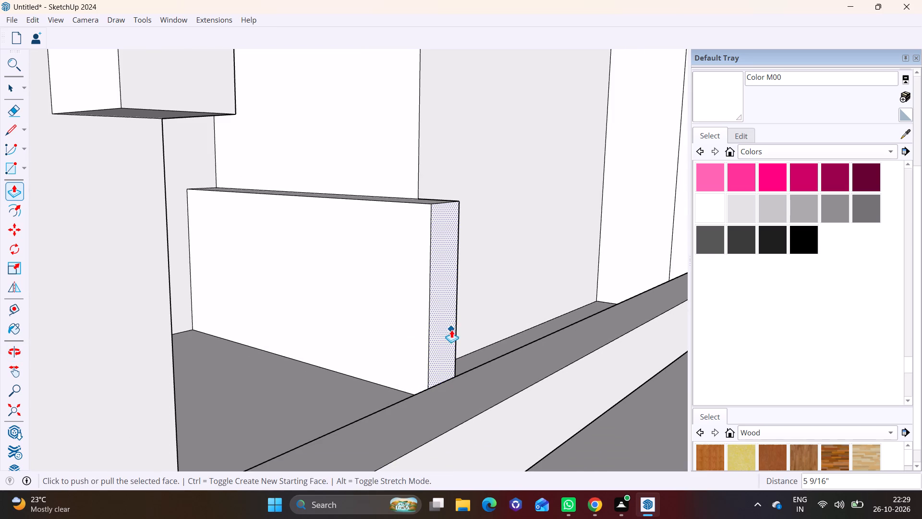
Push/Pull the low wall's end face again, aligning it with the end of the hanging stub on the level above.
scroll(440, 327, down, 10)
scroll(406, 285, down, 2)
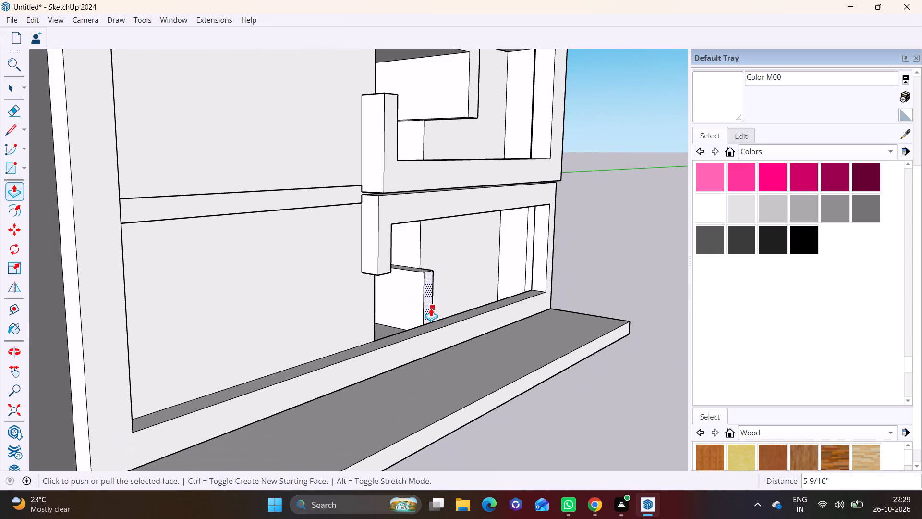
drag(429, 304, 435, 297)
click(473, 118)
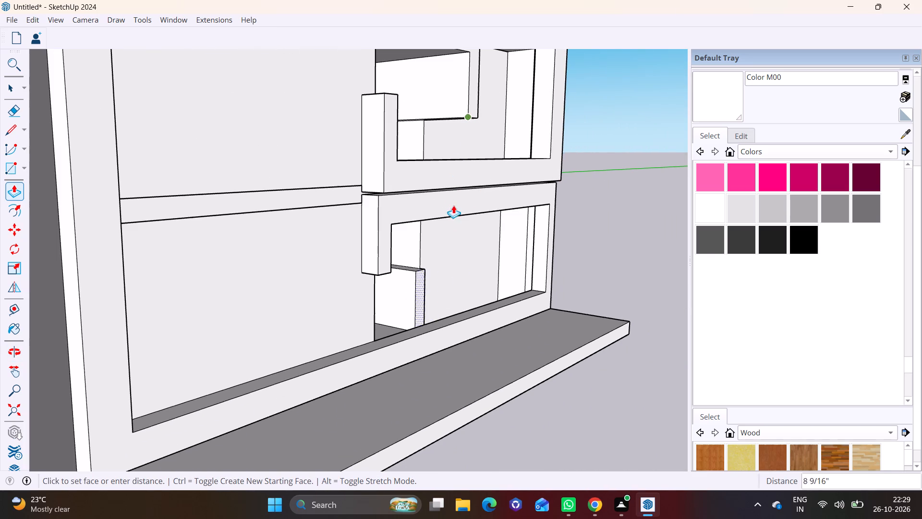
click(480, 103)
middle_drag(421, 265, 414, 284)
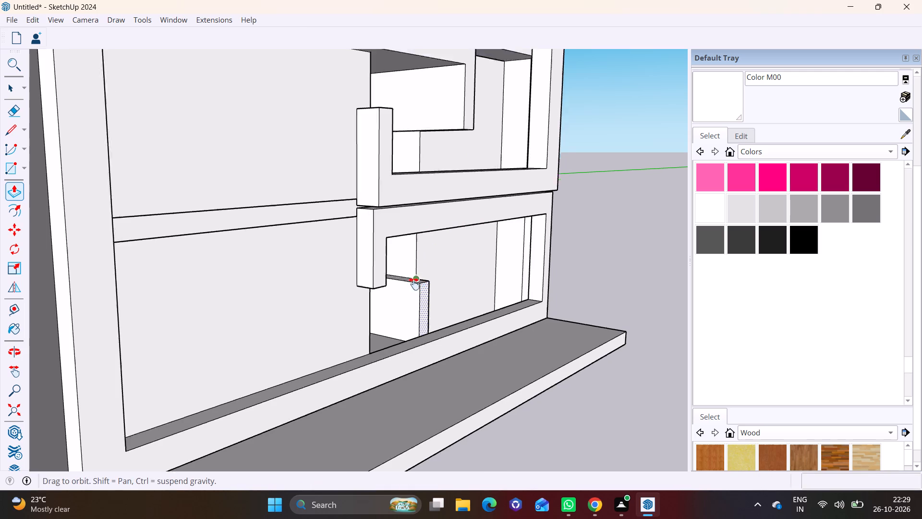
middle_drag(414, 284, 376, 352)
key(space)
Search the 3D Warehouse models for "window".
middle_drag(427, 359, 390, 316)
scroll(393, 321, up, 5)
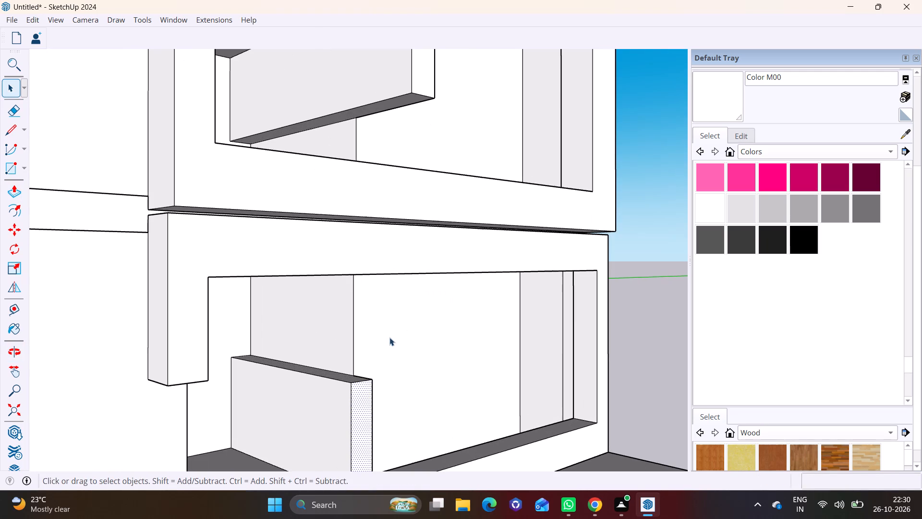
shift+middle_drag(405, 360, 385, 371)
scroll(375, 342, down, 8)
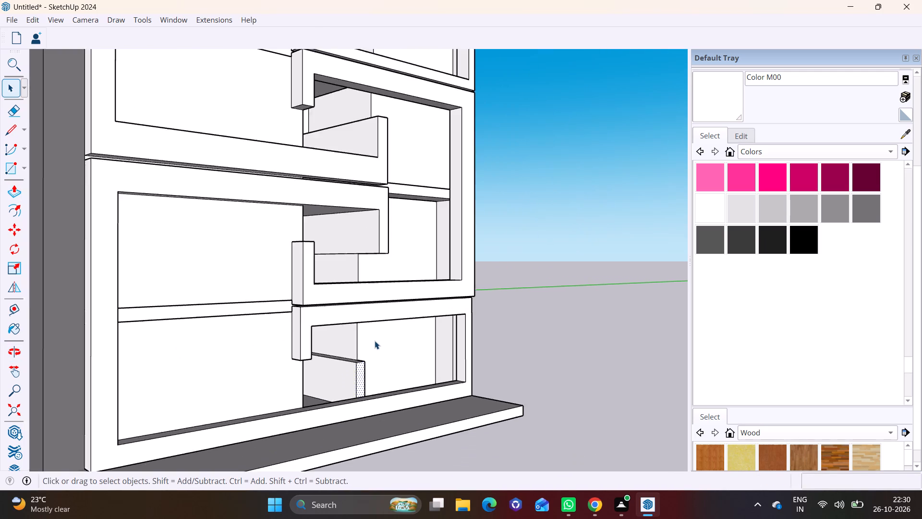
scroll(375, 341, down, 10)
shift+middle_drag(373, 346, 350, 387)
click(179, 26)
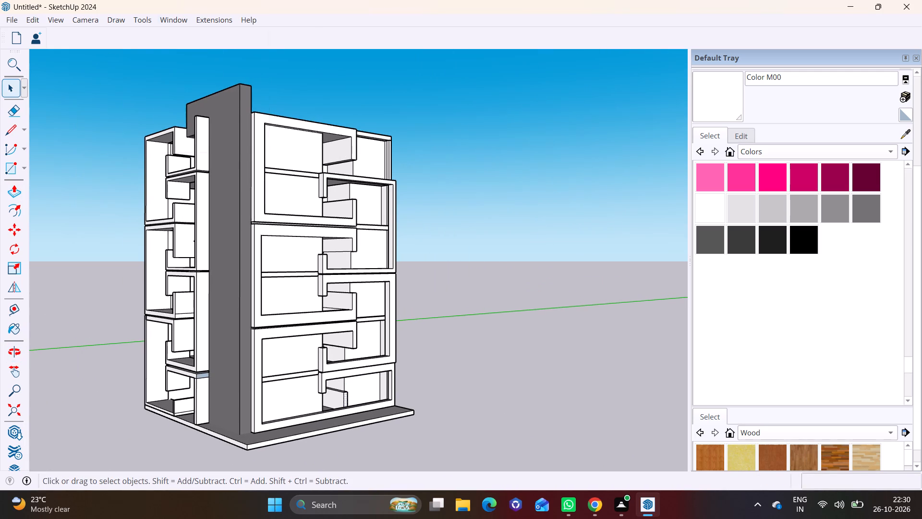
click(194, 115)
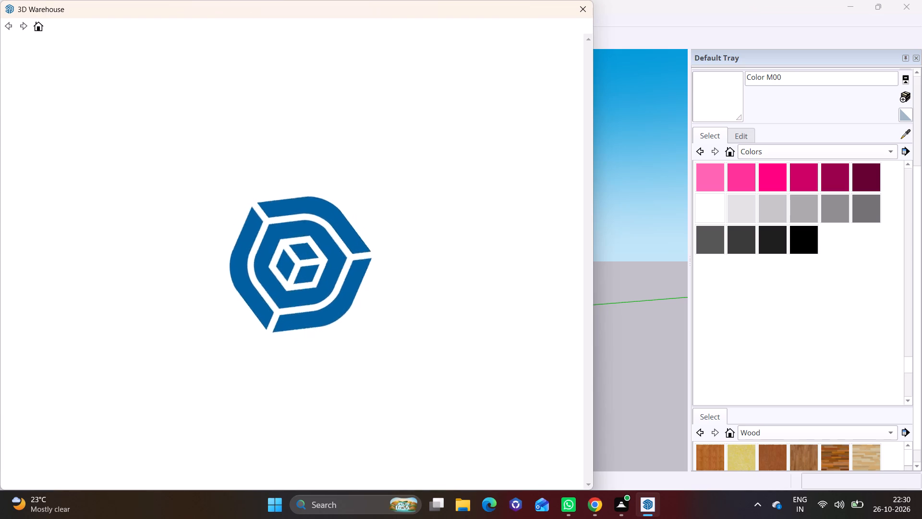
click(222, 52)
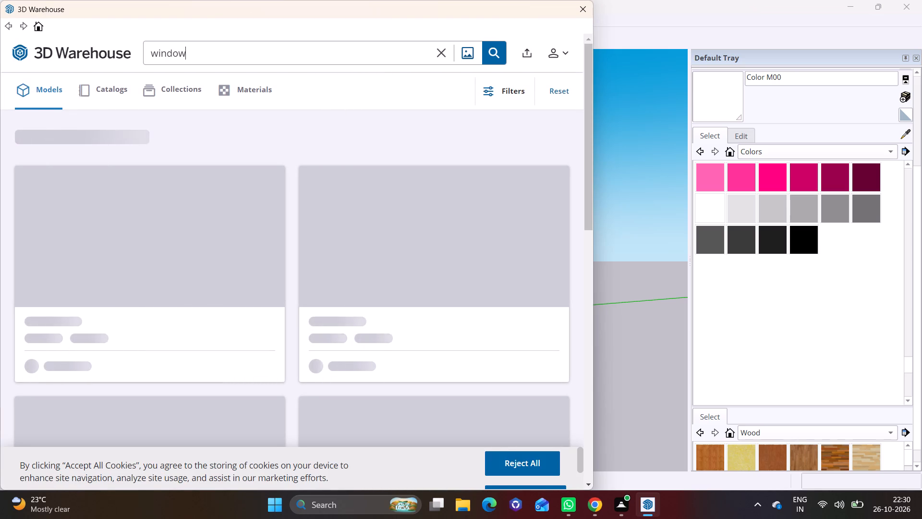
click(491, 65)
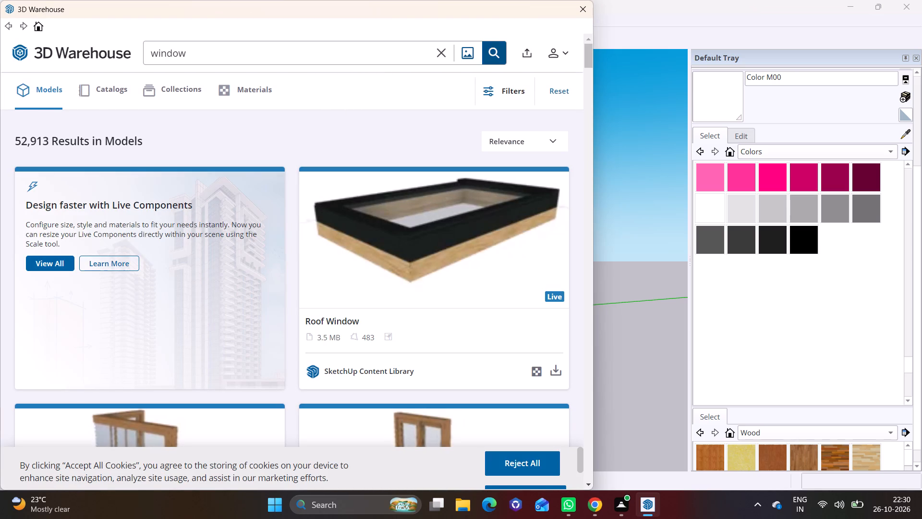
Find the white-framed two-pane "Window" model of 24 KB in the results and load it directly into the model.
scroll(410, 216, down, 3)
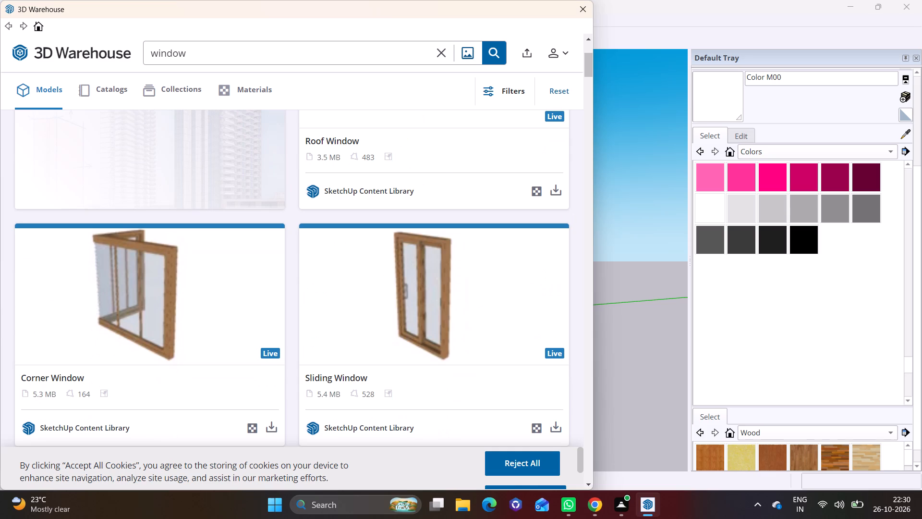
click(589, 484)
double_click(589, 484)
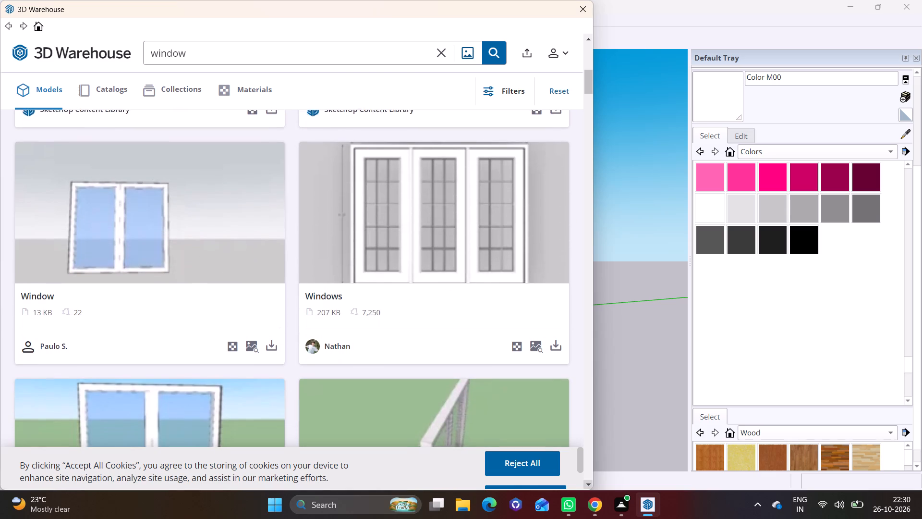
click(589, 484)
click(589, 484)
click(589, 484)
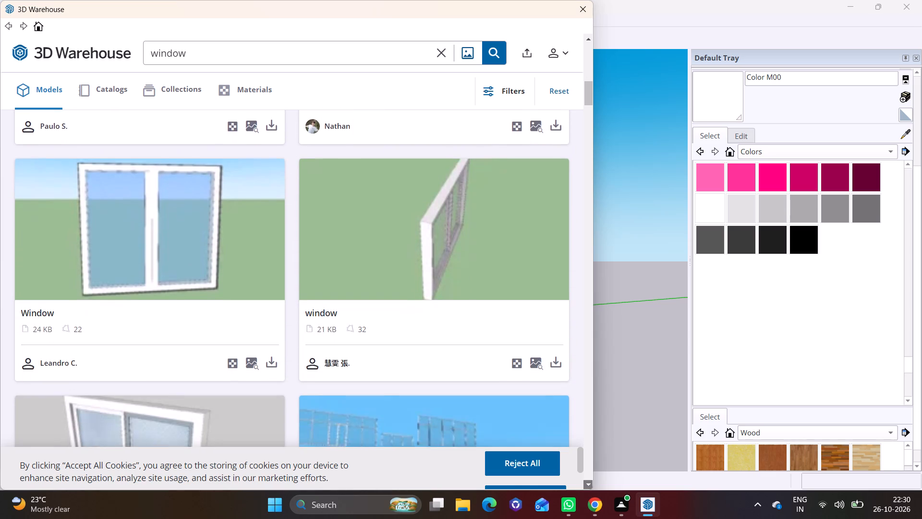
click(269, 346)
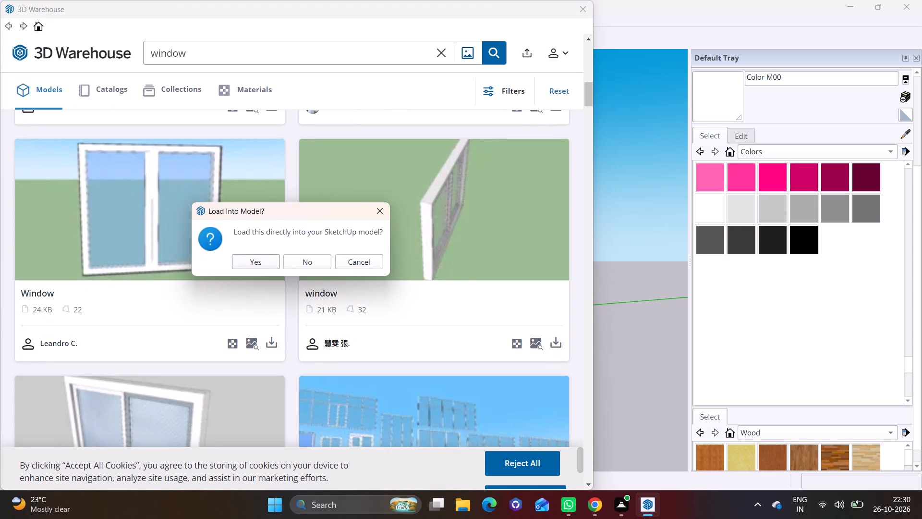
click(249, 260)
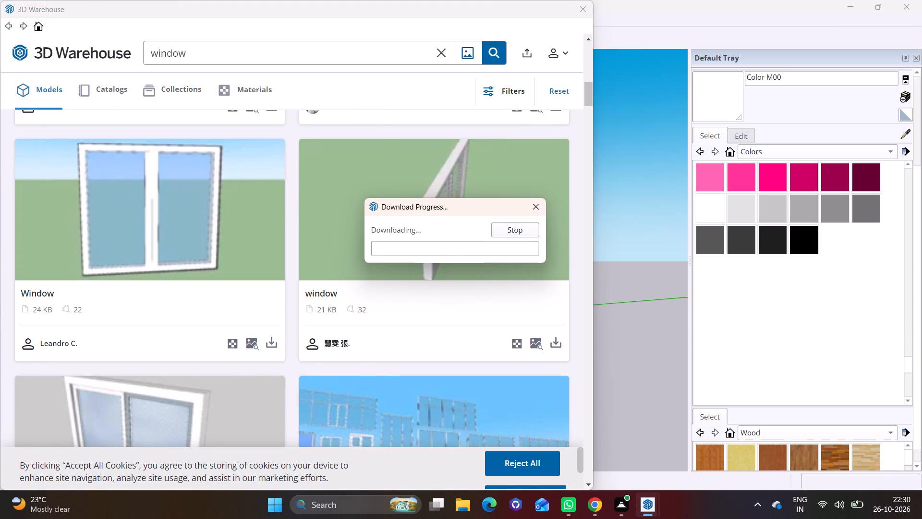
Place the loaded window component on the building's flat roof.
scroll(347, 259, up, 14)
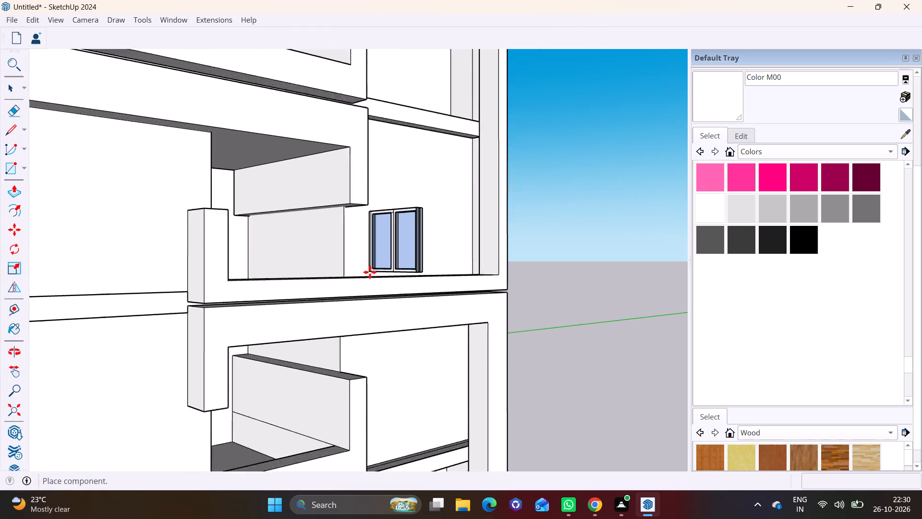
shift+middle_drag(374, 274, 253, 256)
scroll(256, 258, down, 11)
middle_drag(262, 207, 293, 402)
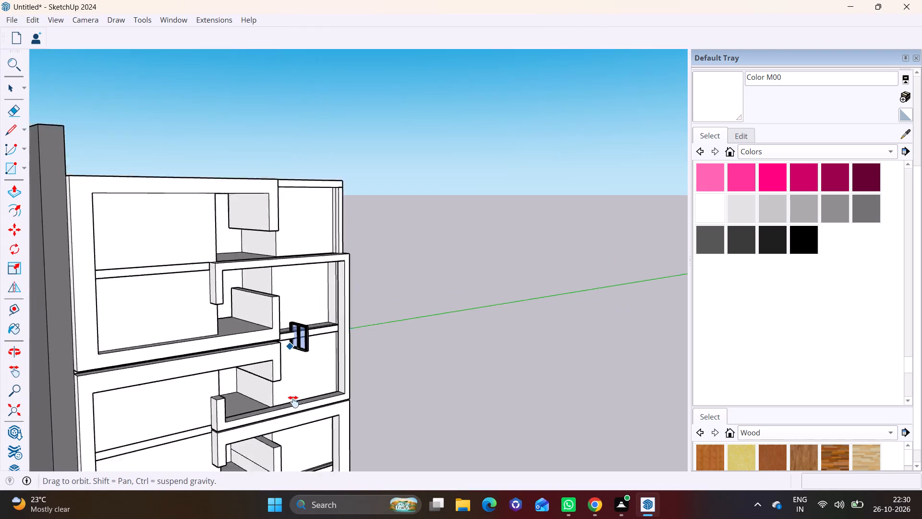
middle_drag(293, 402, 300, 394)
middle_drag(243, 296, 238, 385)
click(164, 177)
Rotate the window 90 degrees on the roof plane so it runs parallel to the facade.
scroll(164, 177, up, 8)
click(14, 245)
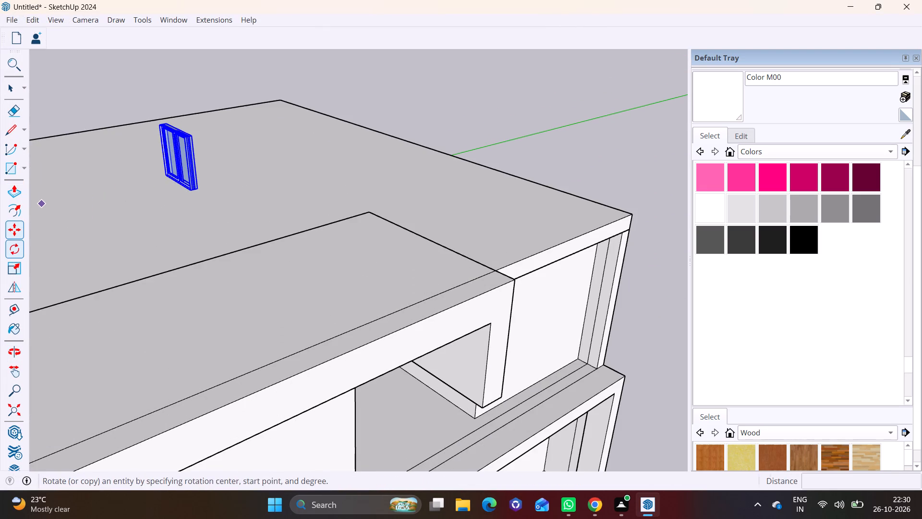
click(234, 192)
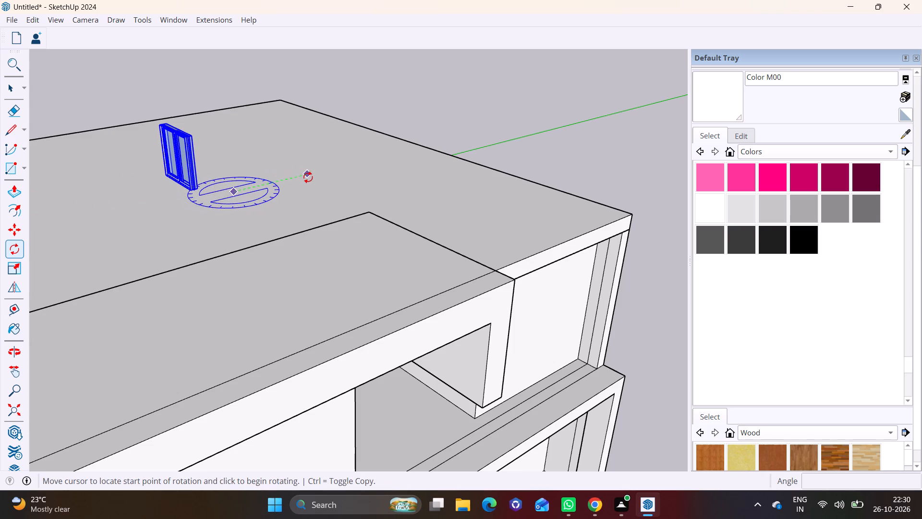
click(308, 177)
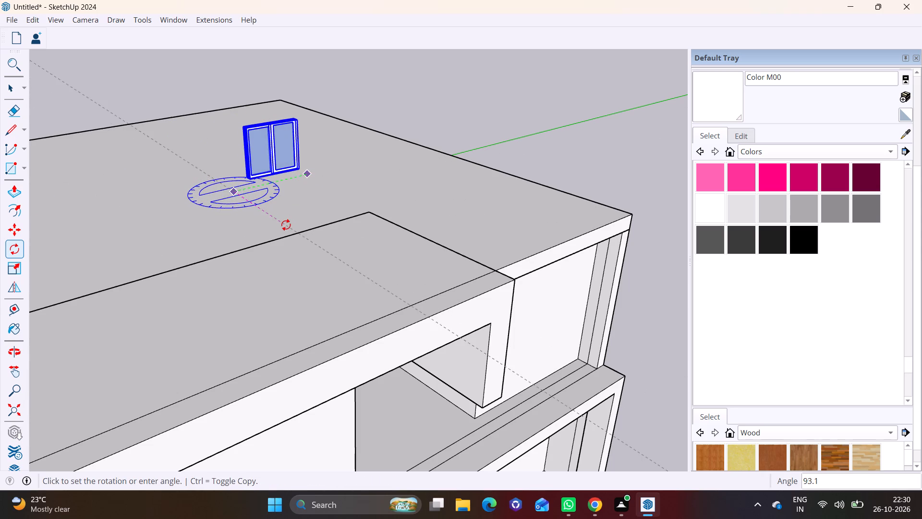
click(305, 230)
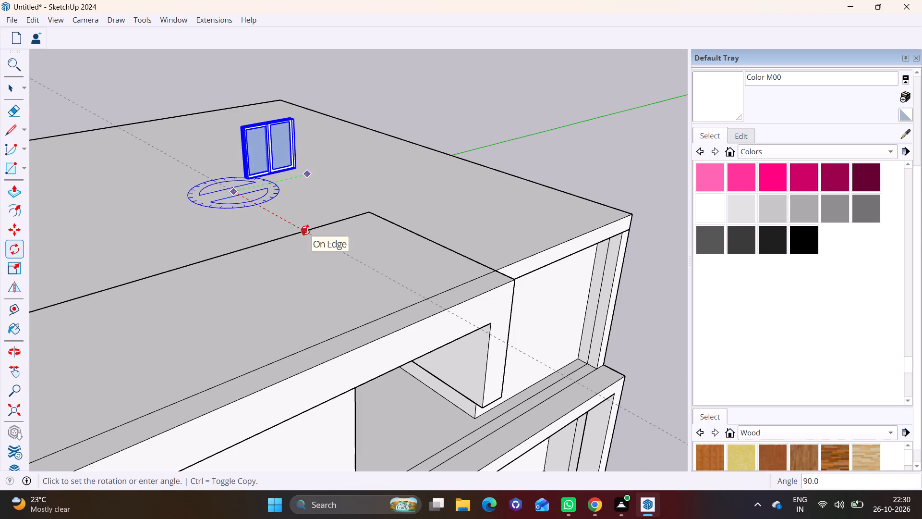
Move the window by its upper corner from the roof onto the top level's wall beside the recess.
key(m)
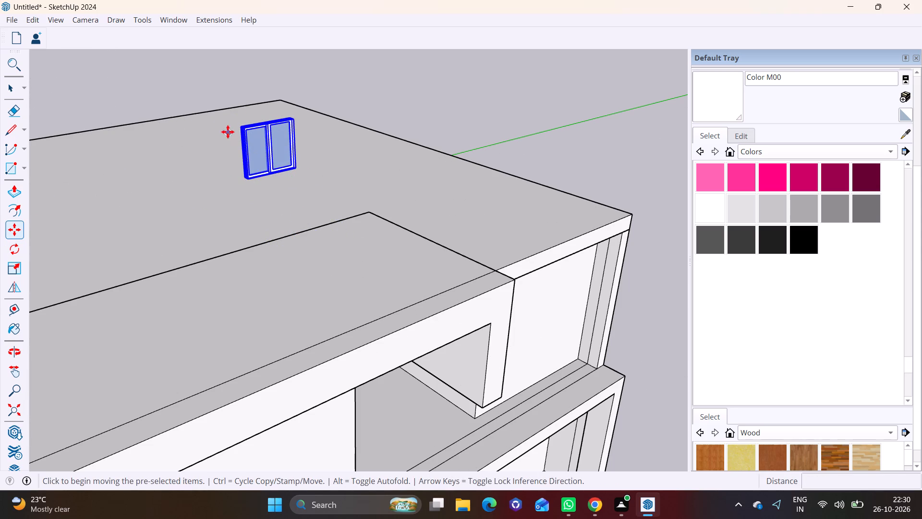
click(244, 127)
shift+middle_drag(375, 259, 116, 68)
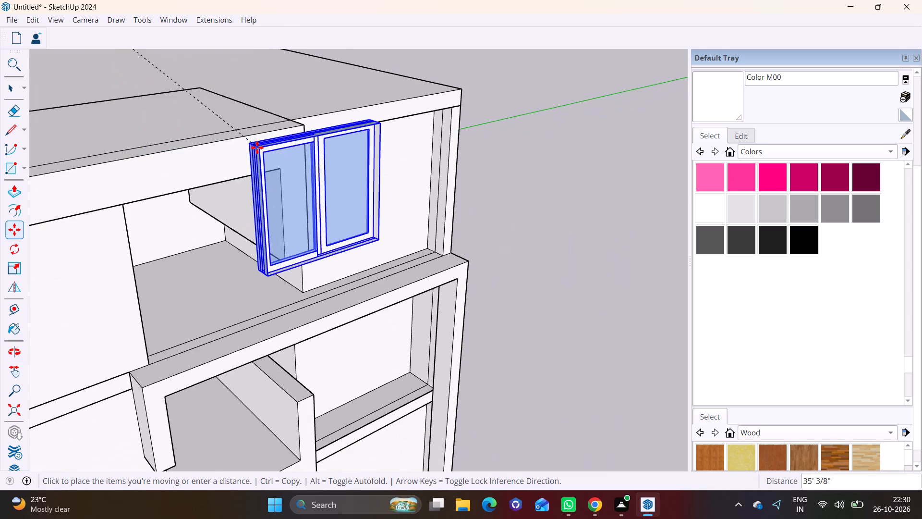
middle_drag(264, 164, 237, 140)
scroll(260, 163, up, 1)
scroll(333, 172, down, 3)
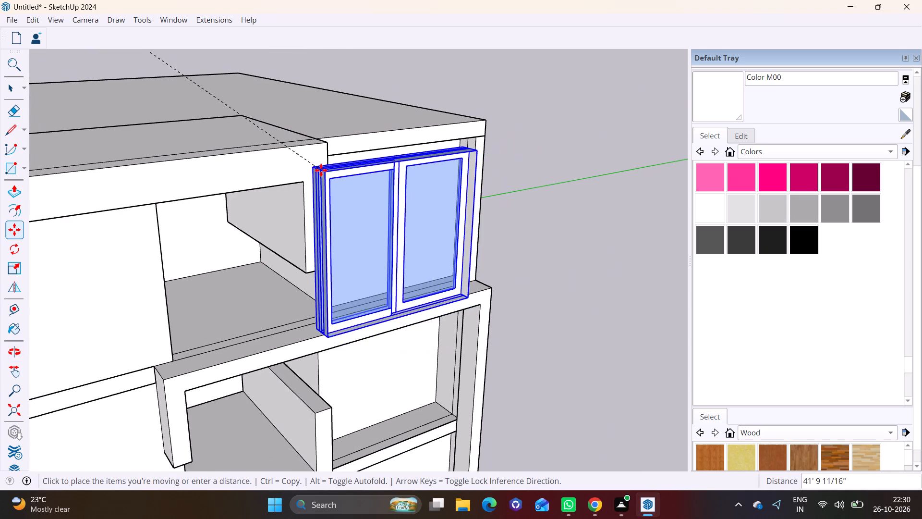
scroll(321, 170, down, 14)
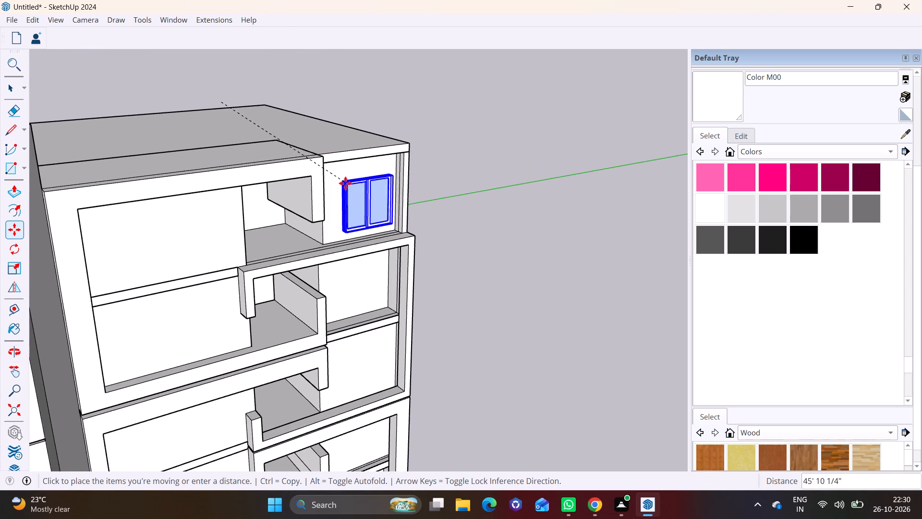
scroll(344, 185, down, 6)
shift+middle_drag(344, 185, 248, 221)
scroll(267, 211, up, 12)
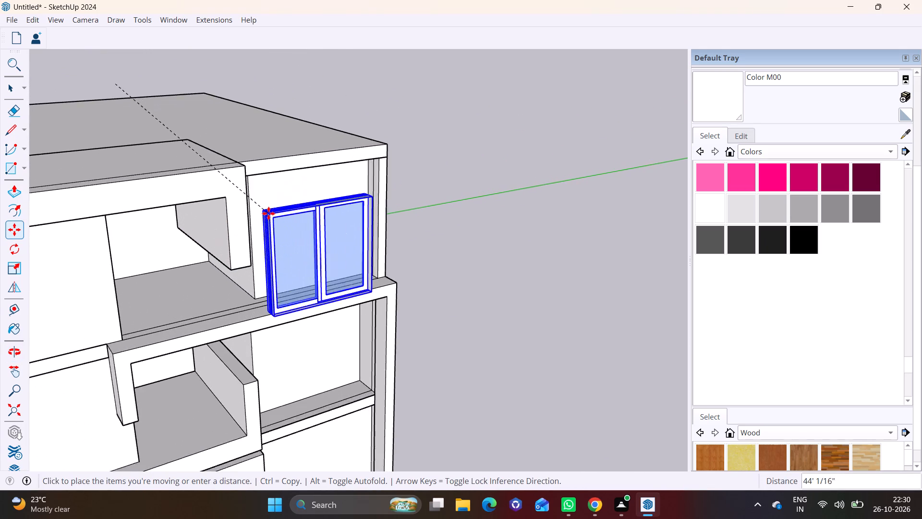
scroll(268, 213, up, 5)
scroll(268, 212, down, 4)
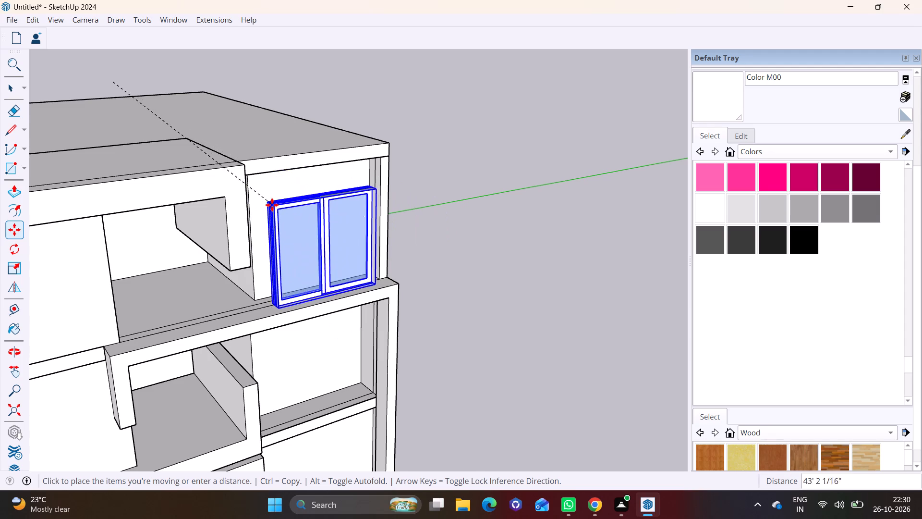
middle_drag(272, 206, 30, 193)
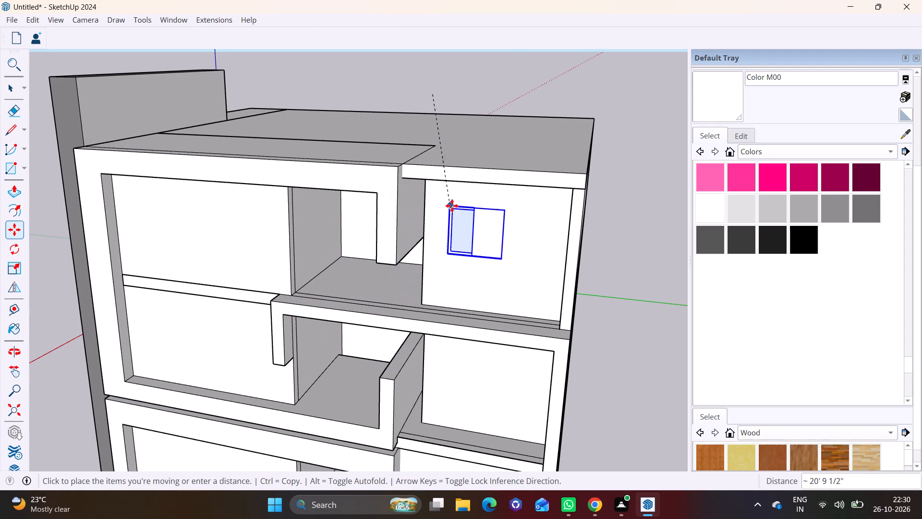
click(465, 218)
Move the window about 5 7/16" outward along the red axis so its frame projects from the wall, then deselect it.
middle_click(494, 266)
scroll(505, 268, up, 2)
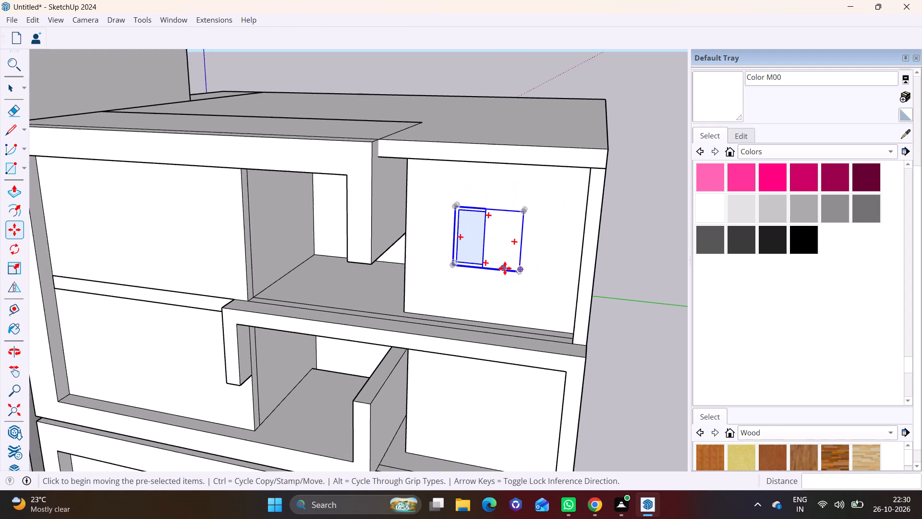
middle_drag(482, 286, 377, 312)
scroll(398, 297, up, 5)
key(m)
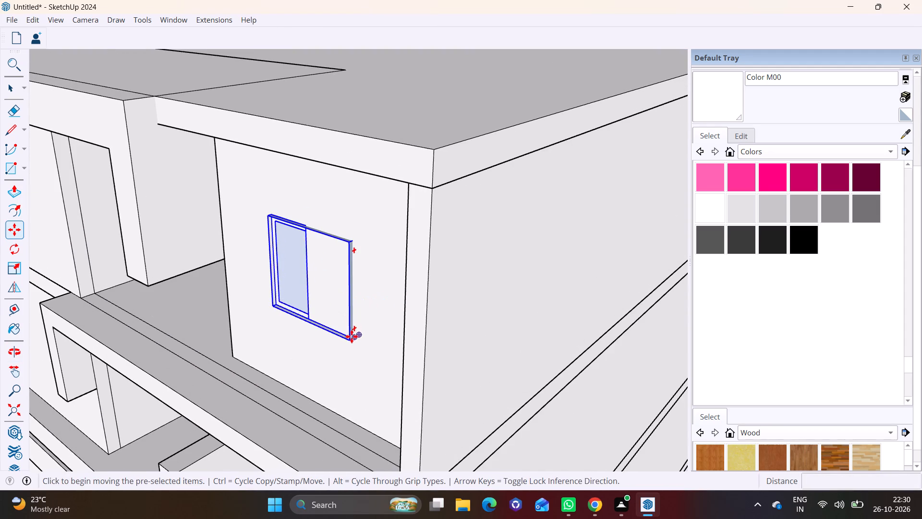
click(351, 340)
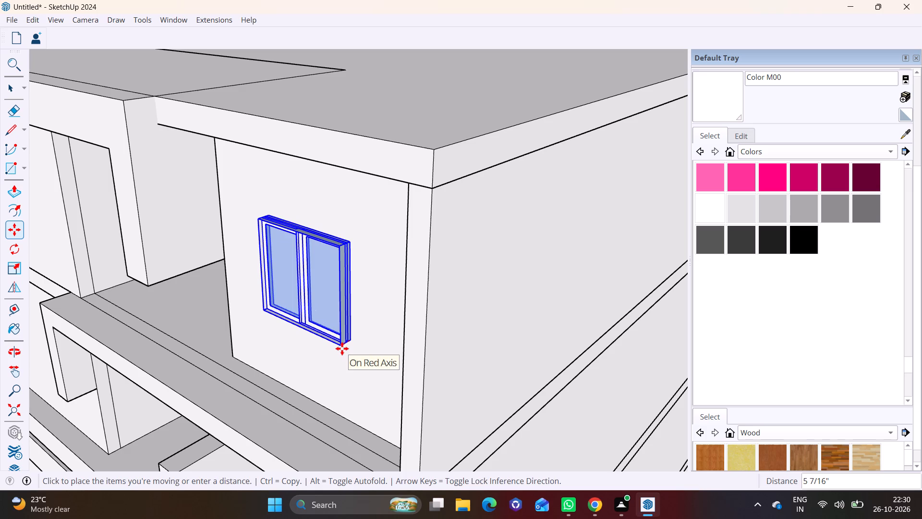
click(342, 348)
scroll(343, 345, down, 10)
shift+middle_drag(376, 356, 383, 247)
key(space)
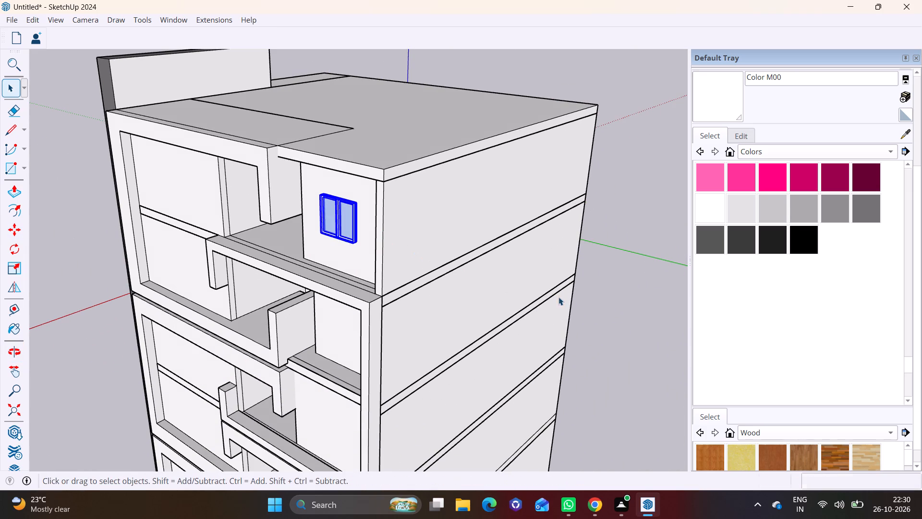
click(595, 303)
Move the top level's window slightly back toward the wall along the red axis so its frame projects less.
middle_drag(486, 312, 529, 252)
scroll(464, 258, down, 2)
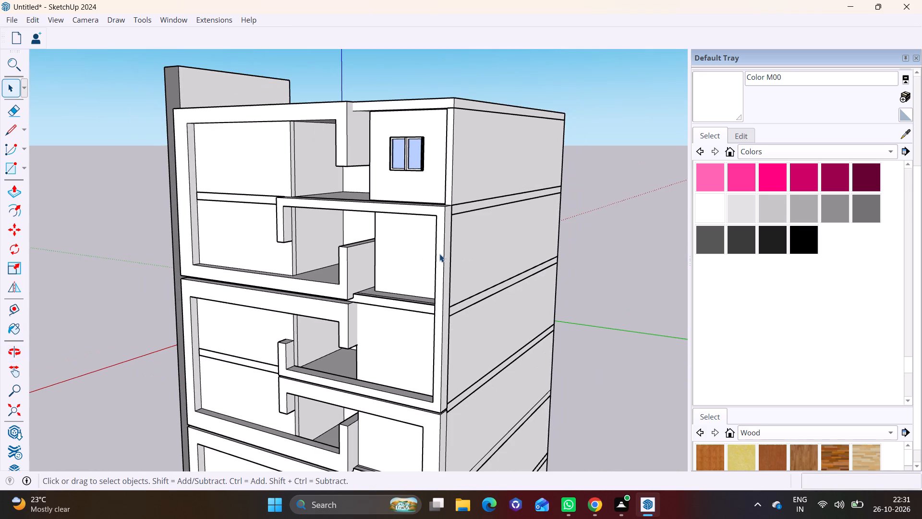
scroll(394, 182, up, 8)
middle_drag(419, 170, 363, 231)
scroll(376, 184, up, 7)
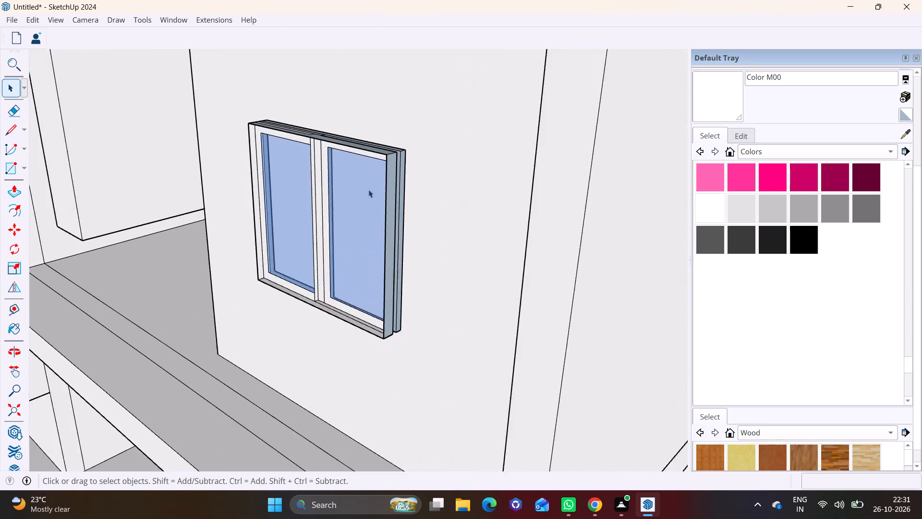
scroll(368, 189, up, 3)
click(397, 161)
key(m)
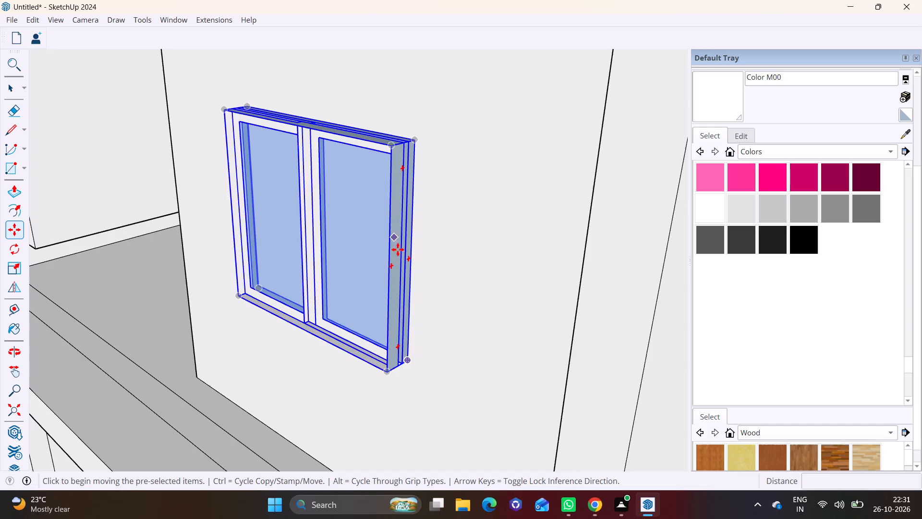
click(388, 370)
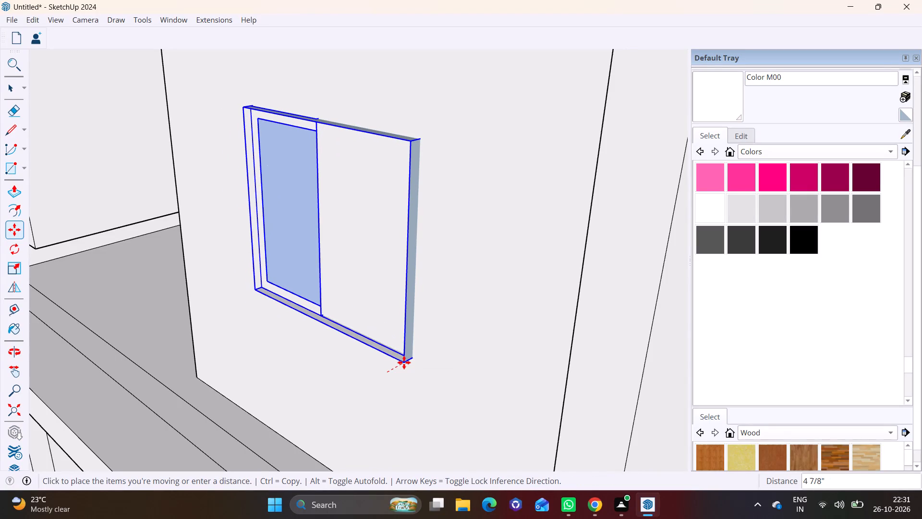
drag(395, 371, 411, 381)
key(space)
click(444, 374)
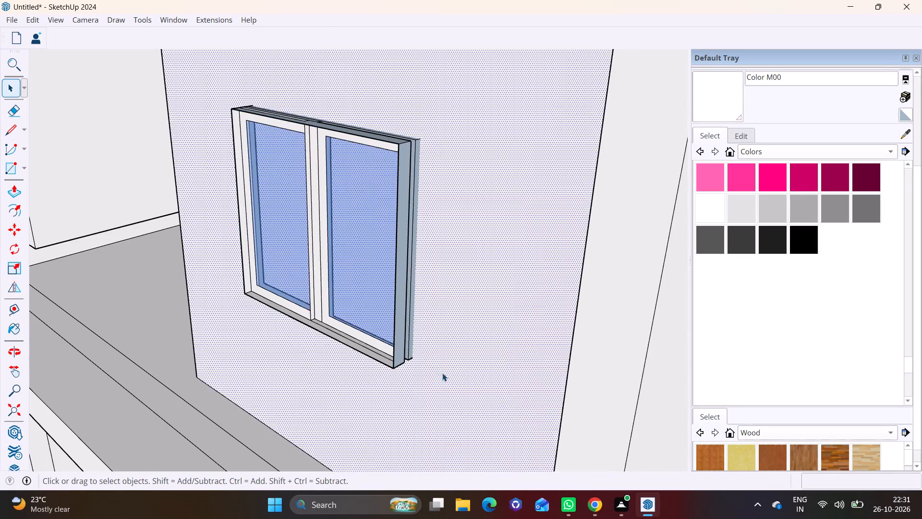
Copy the top level's window about 11' straight down the blue axis onto the second level's wall.
scroll(395, 328, down, 15)
shift+middle_drag(367, 346, 389, 202)
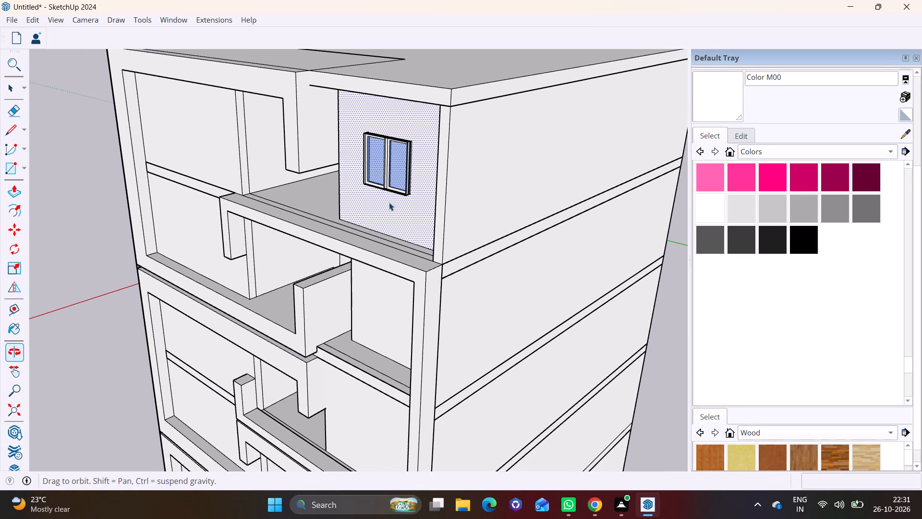
shift+middle_drag(389, 202, 389, 207)
click(410, 181)
key(m)
click(416, 147)
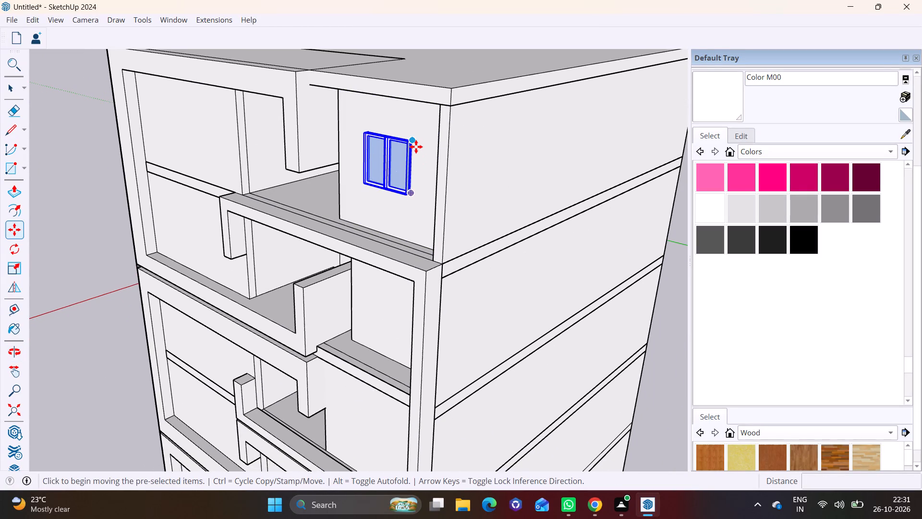
middle_drag(417, 273, 441, 153)
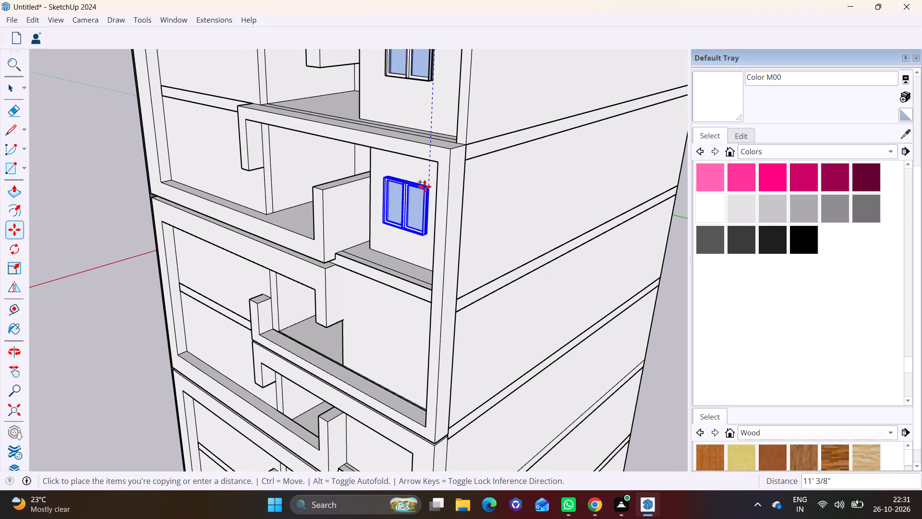
click(425, 192)
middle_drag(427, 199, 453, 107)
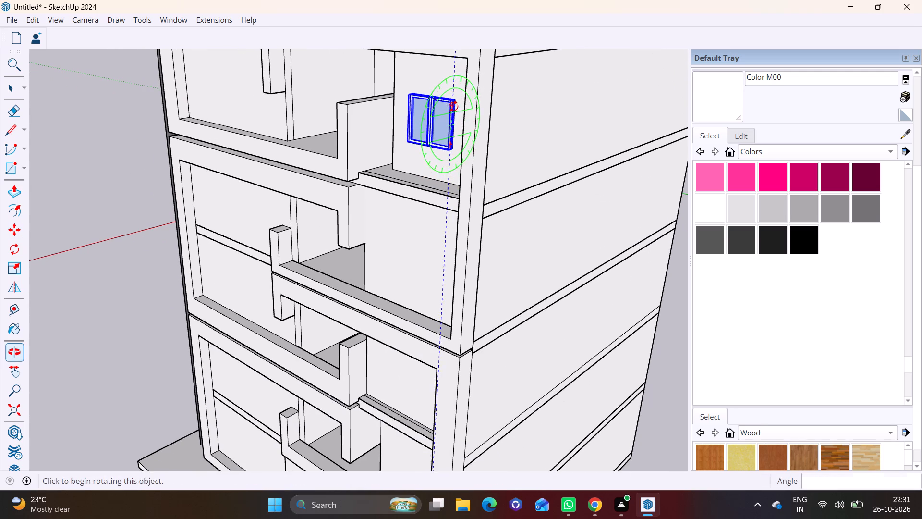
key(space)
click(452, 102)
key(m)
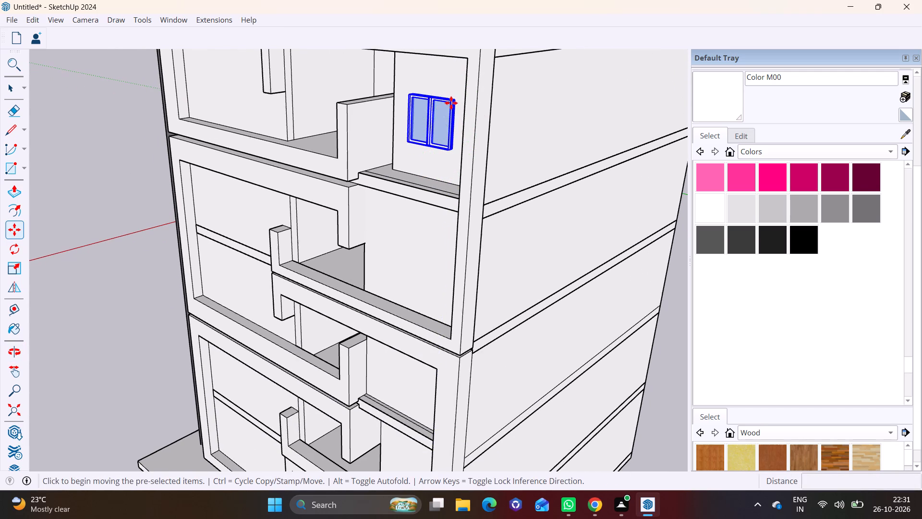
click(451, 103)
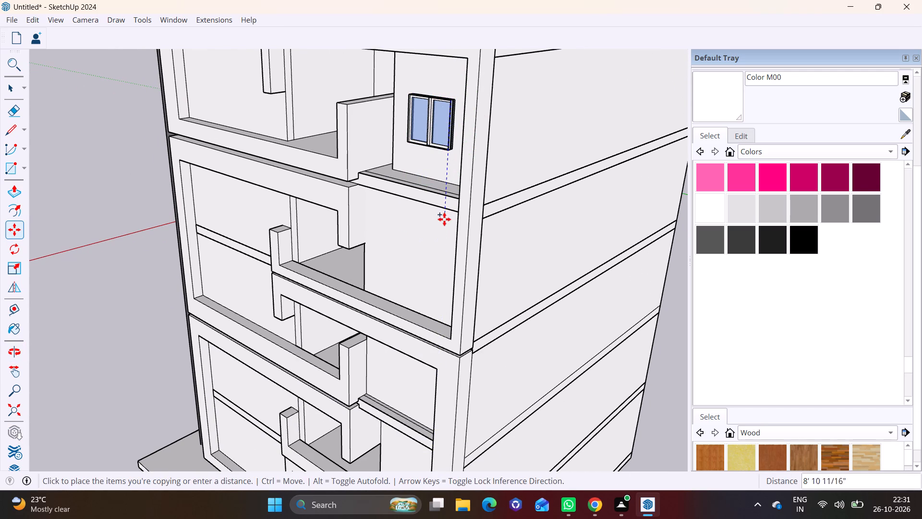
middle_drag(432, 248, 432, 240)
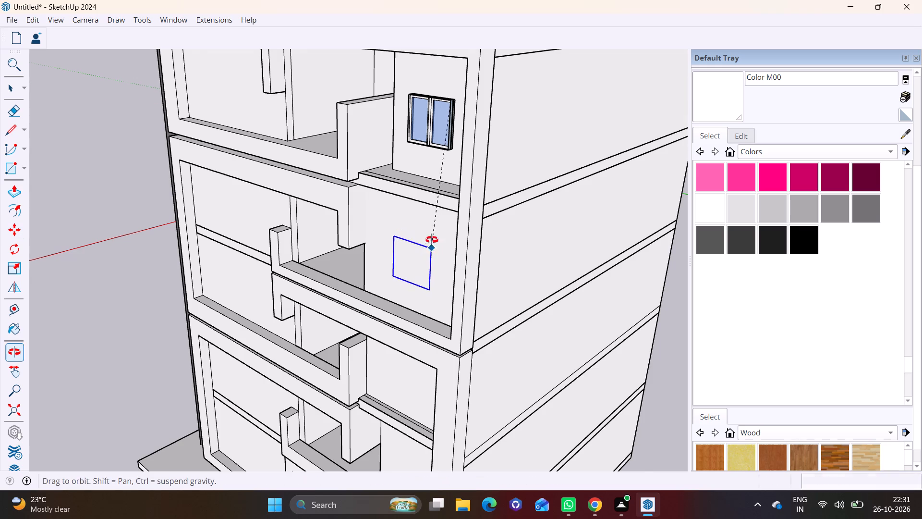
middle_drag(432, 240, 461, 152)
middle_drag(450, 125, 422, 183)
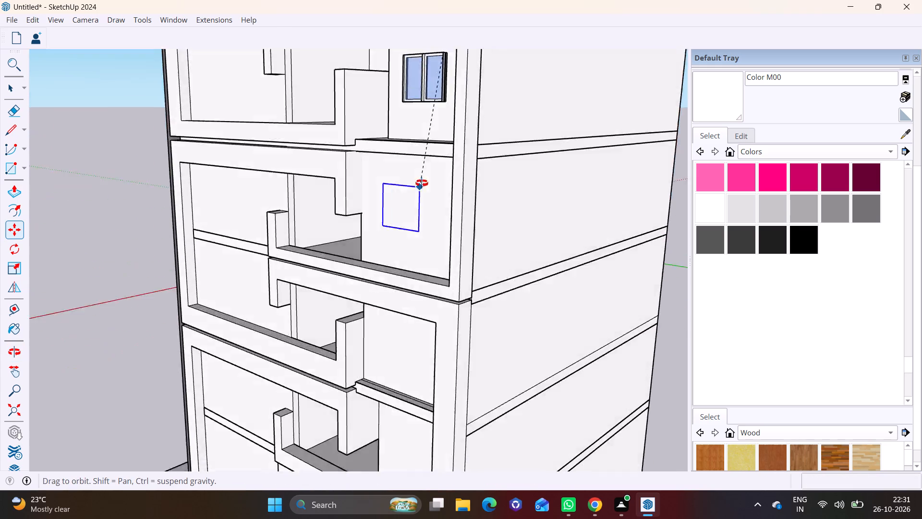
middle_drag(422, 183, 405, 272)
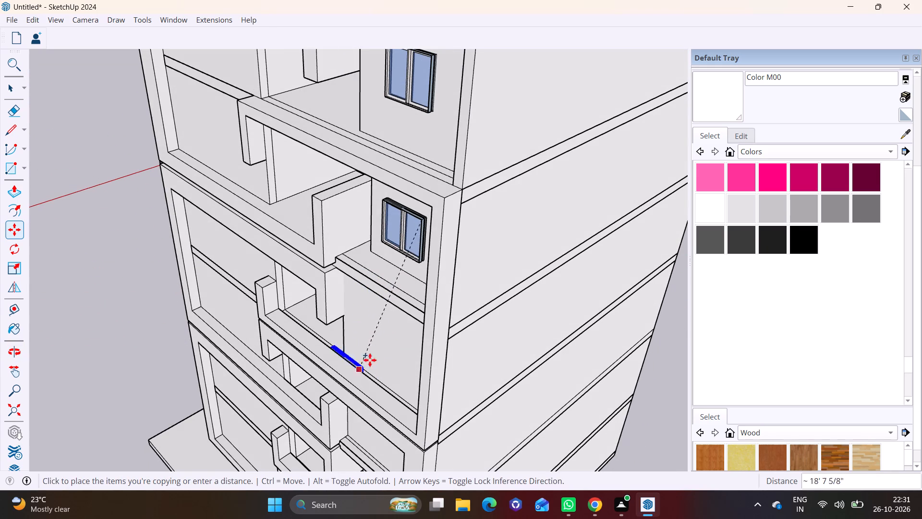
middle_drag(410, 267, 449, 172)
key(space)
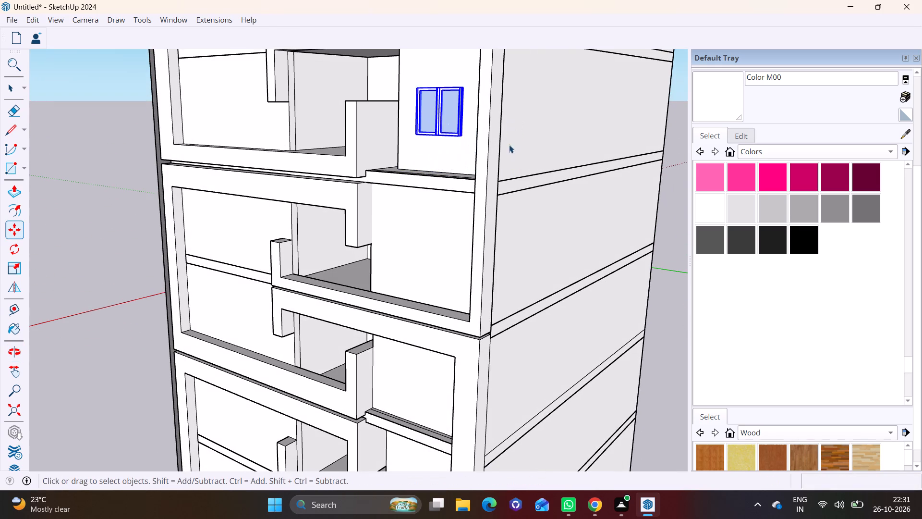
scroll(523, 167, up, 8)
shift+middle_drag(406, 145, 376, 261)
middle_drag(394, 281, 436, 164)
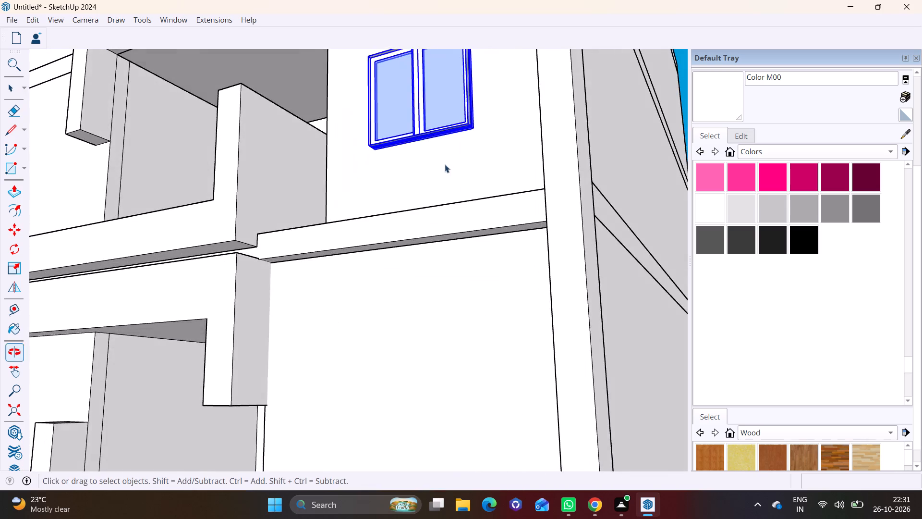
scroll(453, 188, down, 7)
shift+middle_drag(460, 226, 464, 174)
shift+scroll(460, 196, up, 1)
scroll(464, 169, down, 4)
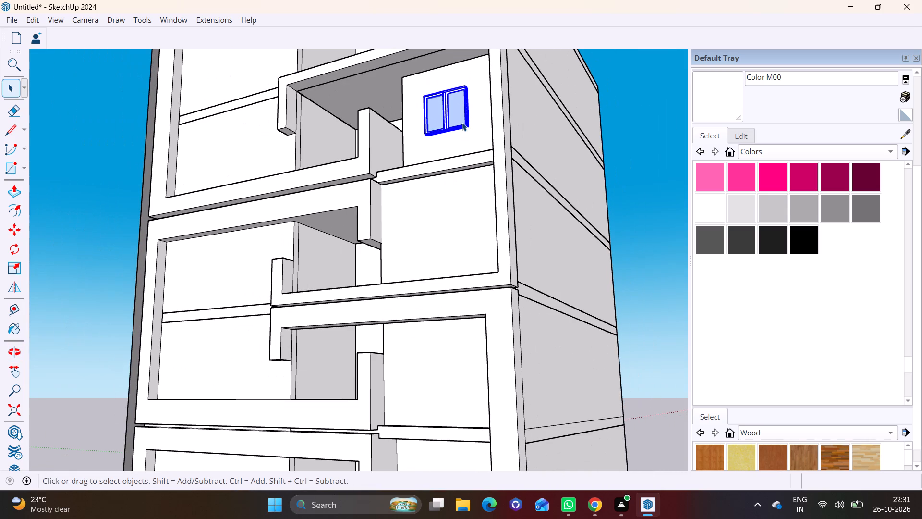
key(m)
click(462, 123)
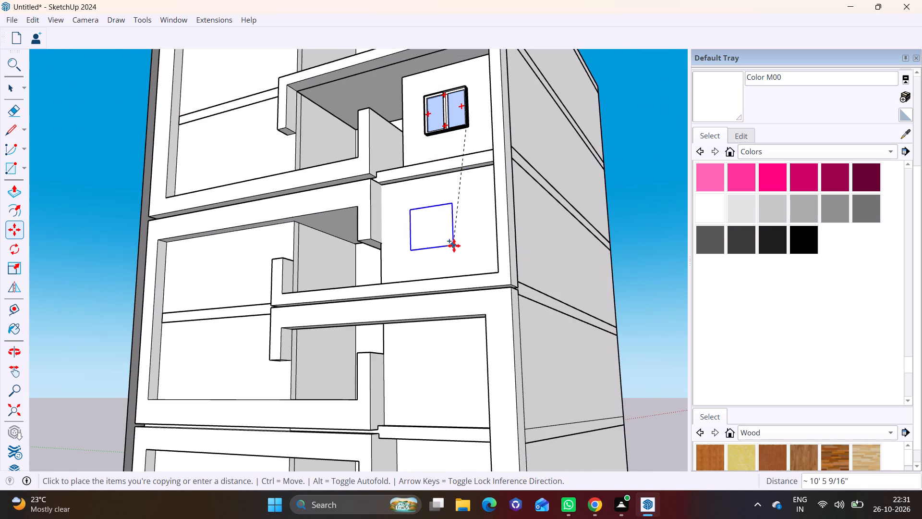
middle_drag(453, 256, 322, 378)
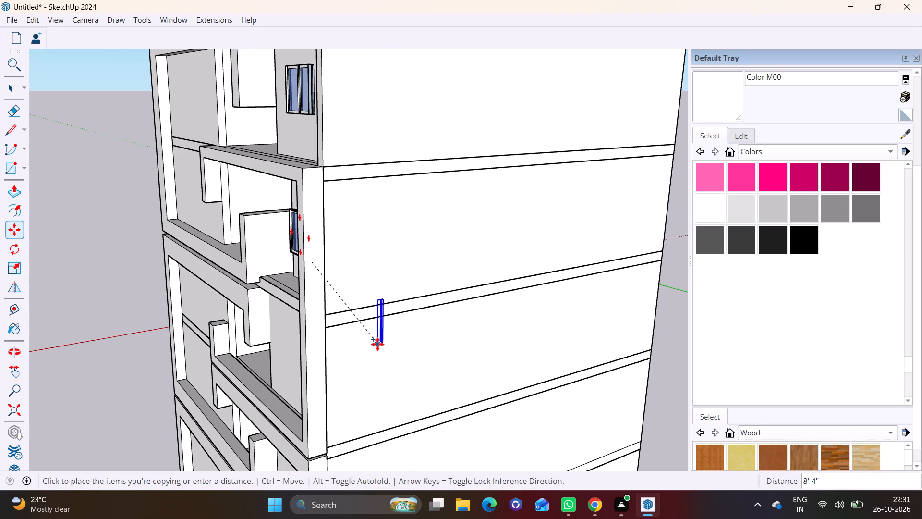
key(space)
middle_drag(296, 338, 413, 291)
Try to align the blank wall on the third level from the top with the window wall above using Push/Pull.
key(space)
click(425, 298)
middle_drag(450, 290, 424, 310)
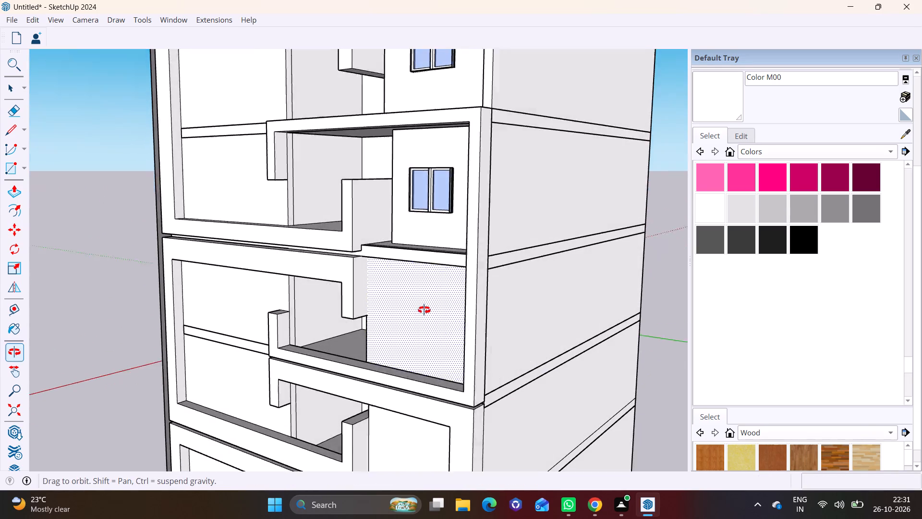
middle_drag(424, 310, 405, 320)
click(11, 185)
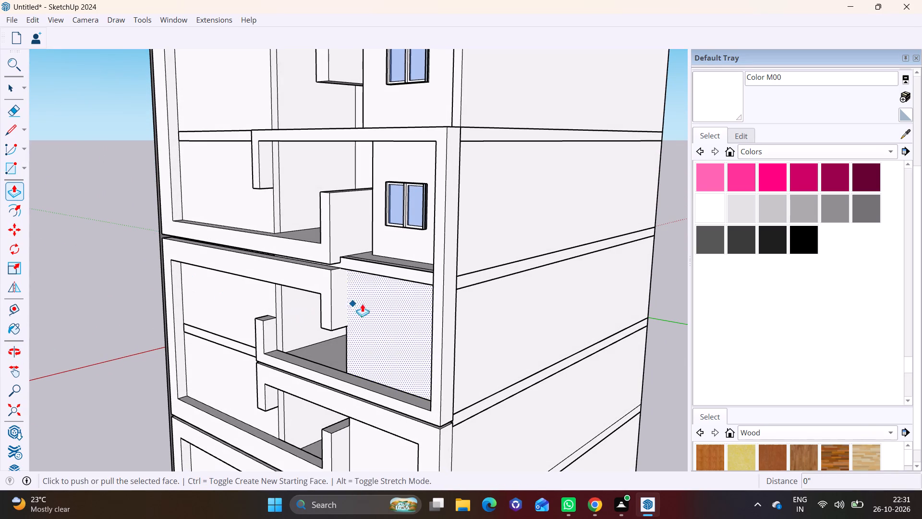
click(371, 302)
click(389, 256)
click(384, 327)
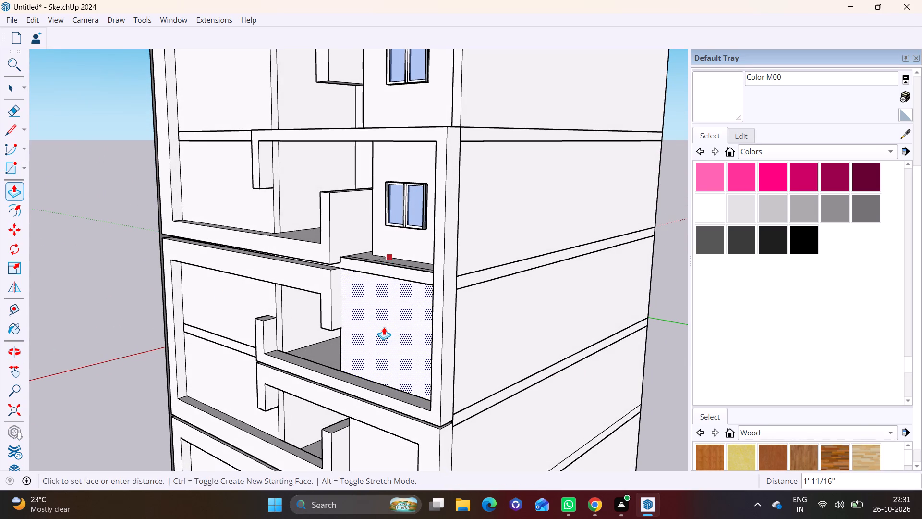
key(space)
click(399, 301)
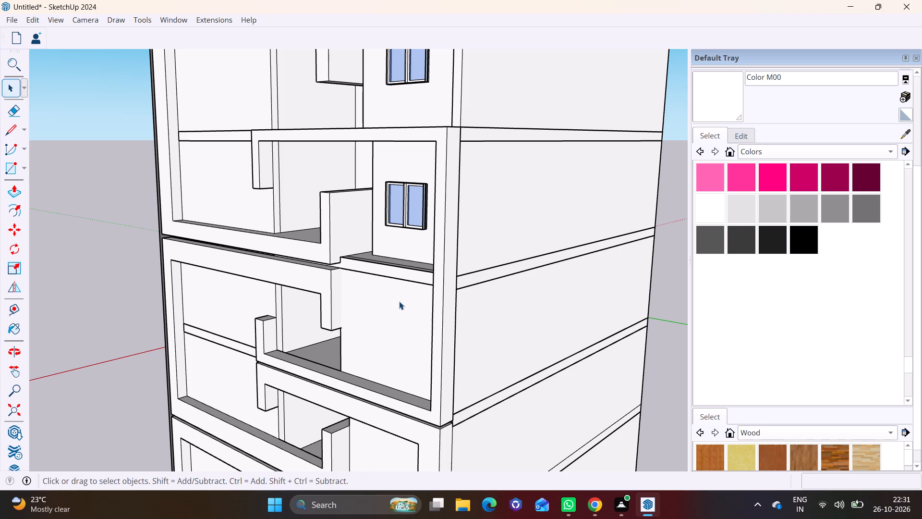
Push the blank wall on the third level from the top inward about 2' 9" toward the window wall's plane.
click(17, 188)
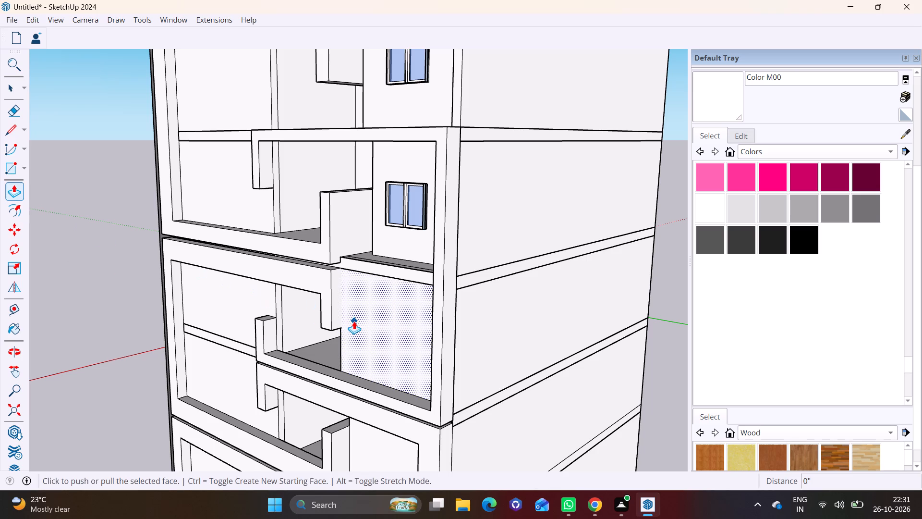
click(354, 321)
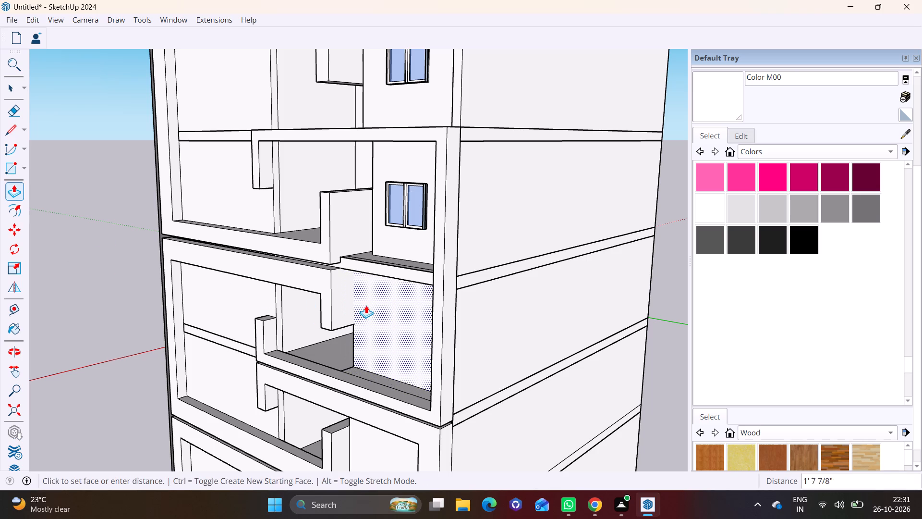
click(375, 247)
Push the wall beside the recess on the fourth level from the top inward about 8 7/8".
scroll(379, 326, down, 2)
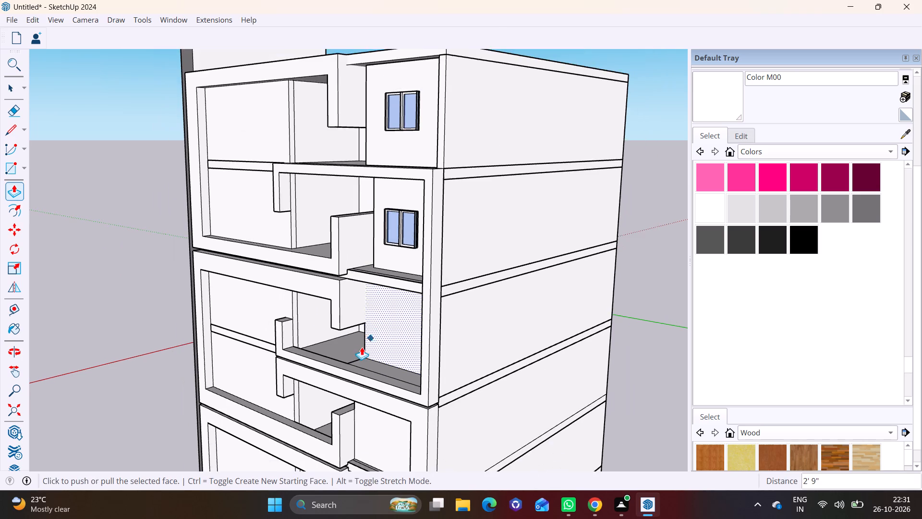
scroll(362, 347, down, 1)
shift+middle_drag(361, 357, 378, 271)
scroll(396, 292, up, 3)
key(space)
click(398, 340)
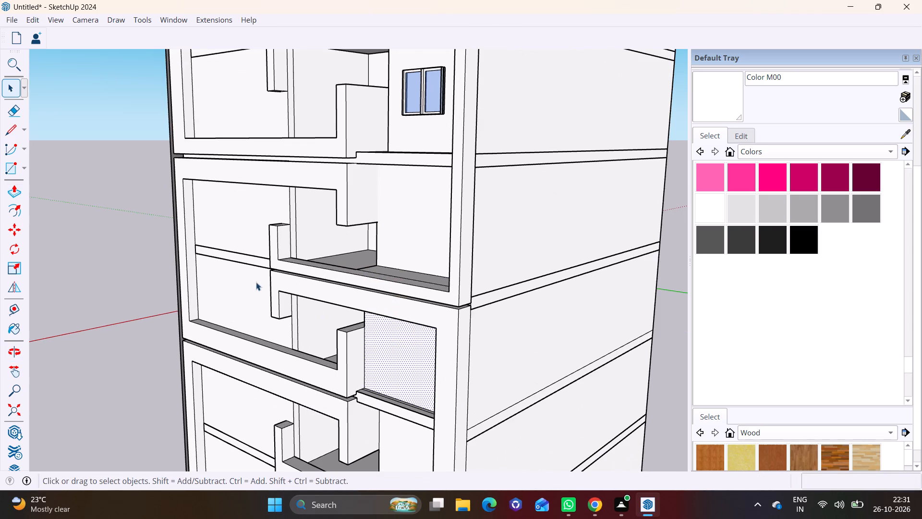
click(6, 189)
click(381, 342)
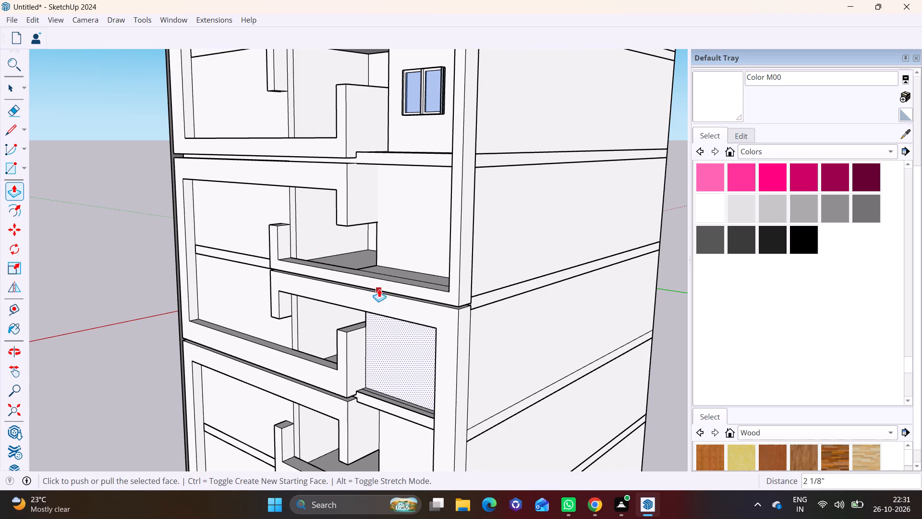
click(380, 256)
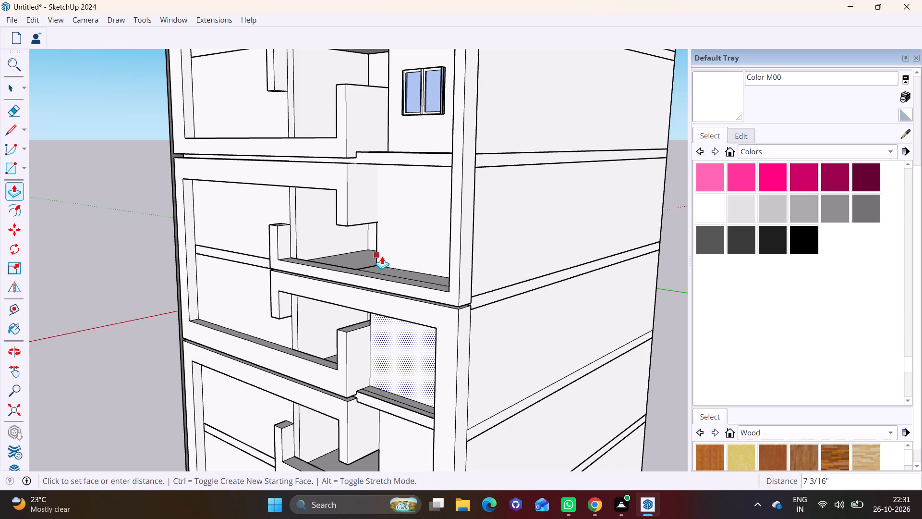
click(382, 251)
Pull the wall beside the recess on the fifth level from the top outward 1' 1 3/8", aligning it with the wall above.
scroll(333, 413, down, 2)
shift+middle_drag(388, 395, 377, 249)
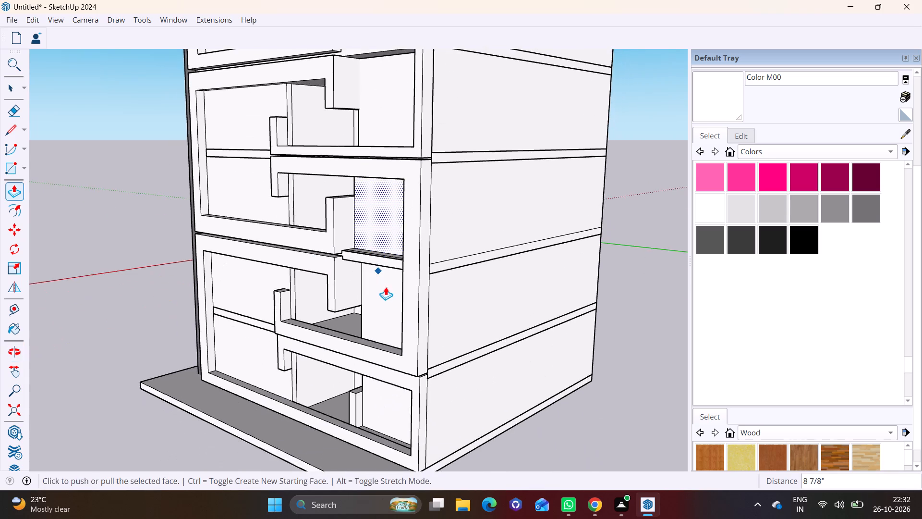
scroll(390, 293, up, 3)
middle_drag(395, 326, 419, 329)
key(space)
drag(401, 318, 401, 313)
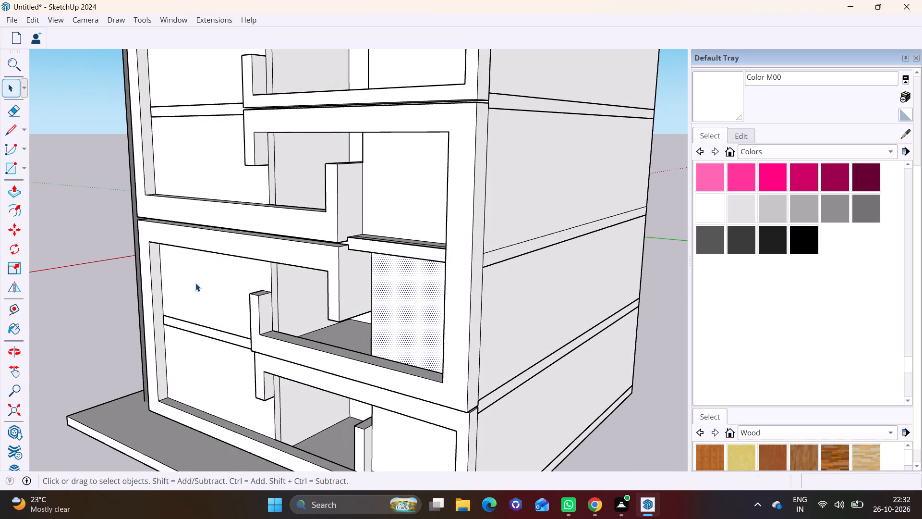
click(14, 195)
click(412, 317)
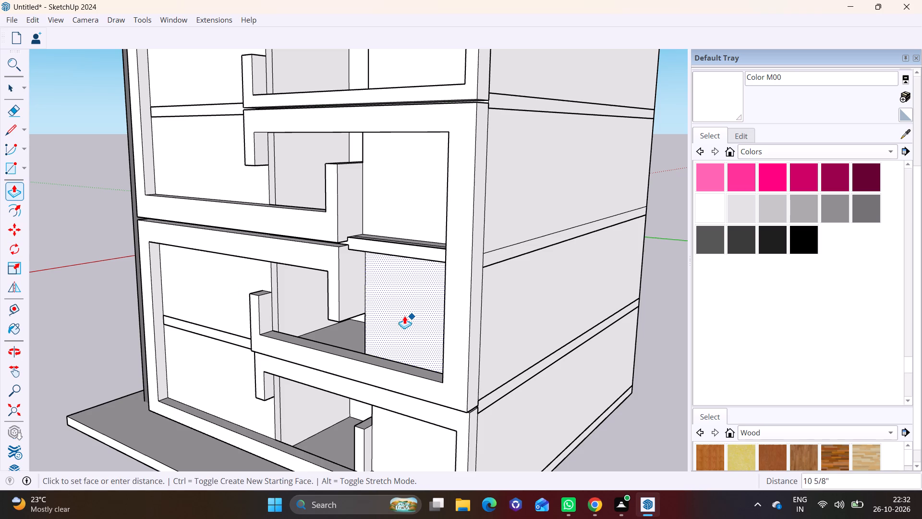
click(368, 210)
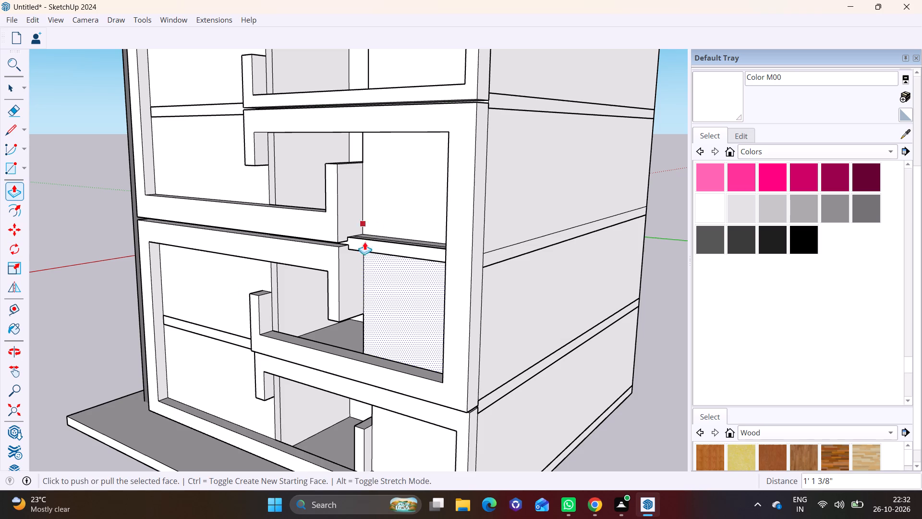
Copy the window on the second level from the top about 9' 3" straight down onto the third level's wall.
scroll(366, 298, down, 2)
middle_drag(367, 306, 546, 279)
scroll(512, 271, down, 4)
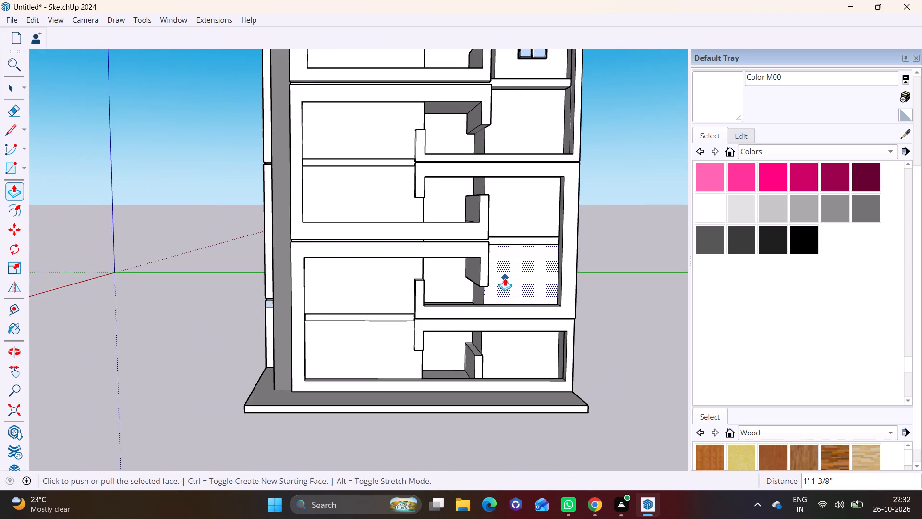
shift+middle_drag(486, 294, 319, 411)
key(space)
scroll(336, 267, up, 5)
middle_drag(346, 277, 319, 306)
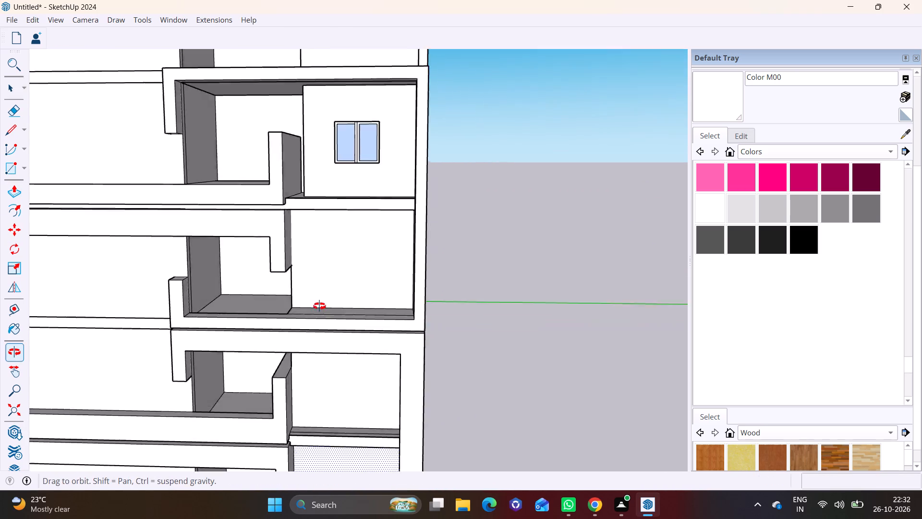
middle_drag(319, 306, 204, 334)
shift+middle_drag(250, 265, 339, 273)
scroll(382, 240, up, 2)
click(382, 186)
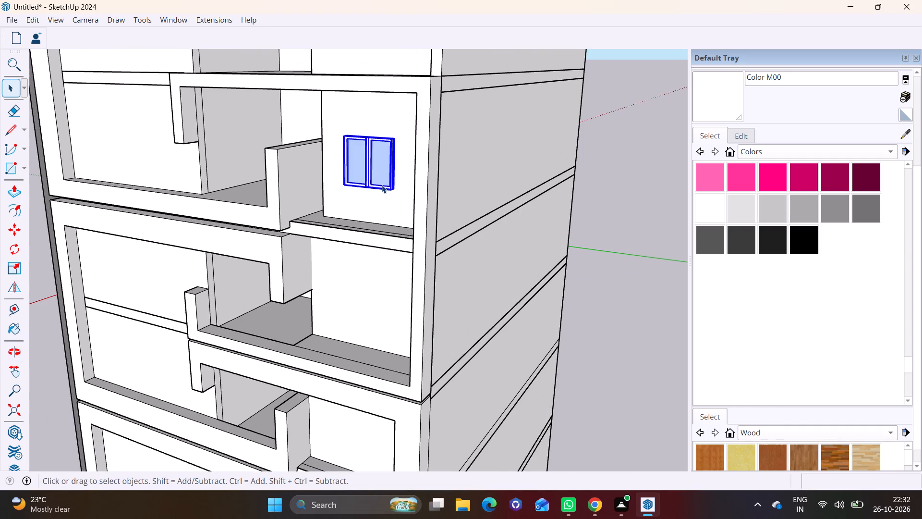
key(m)
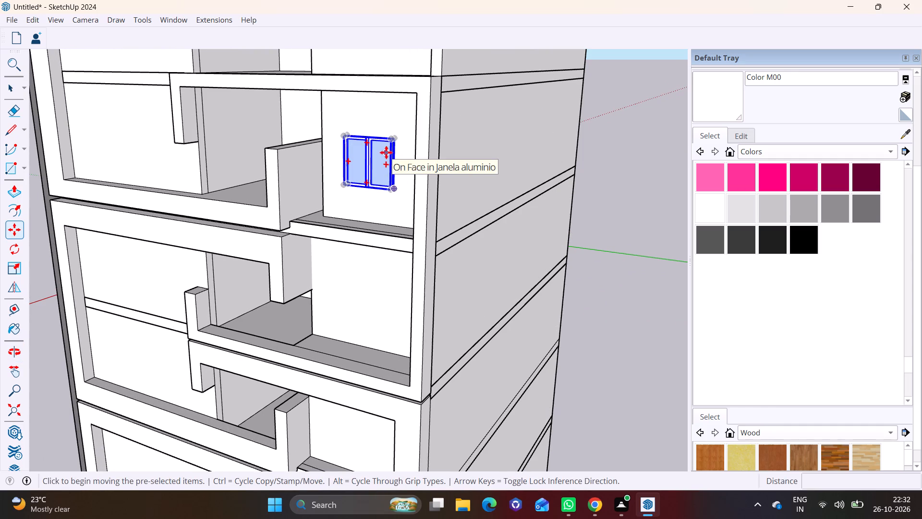
click(390, 140)
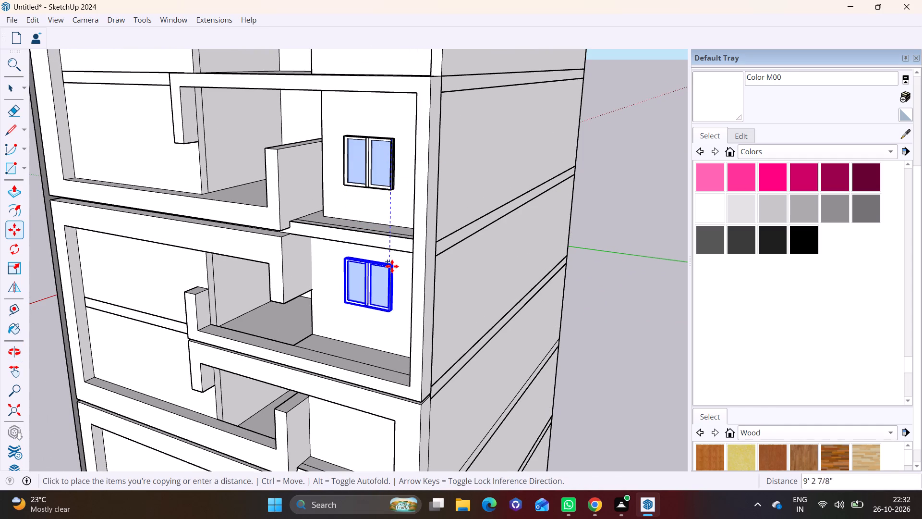
click(392, 272)
Copy the third-level window down onto the recess wall on the fifth level from the top.
scroll(392, 272, down, 2)
shift+middle_drag(392, 272, 419, 110)
click(415, 113)
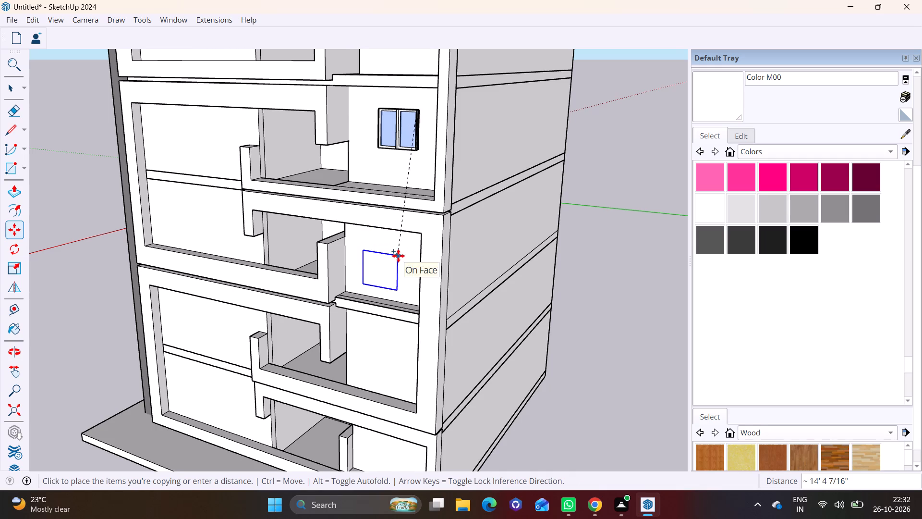
middle_drag(398, 256, 405, 228)
middle_drag(403, 323, 365, 357)
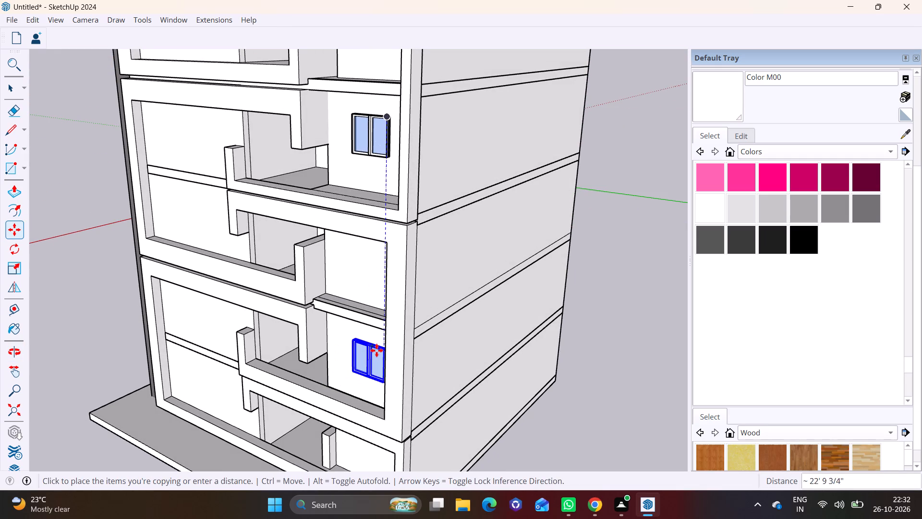
click(370, 344)
Copy the fifth-level window up about 10' 3" onto the wall on the fourth level from the top.
click(374, 344)
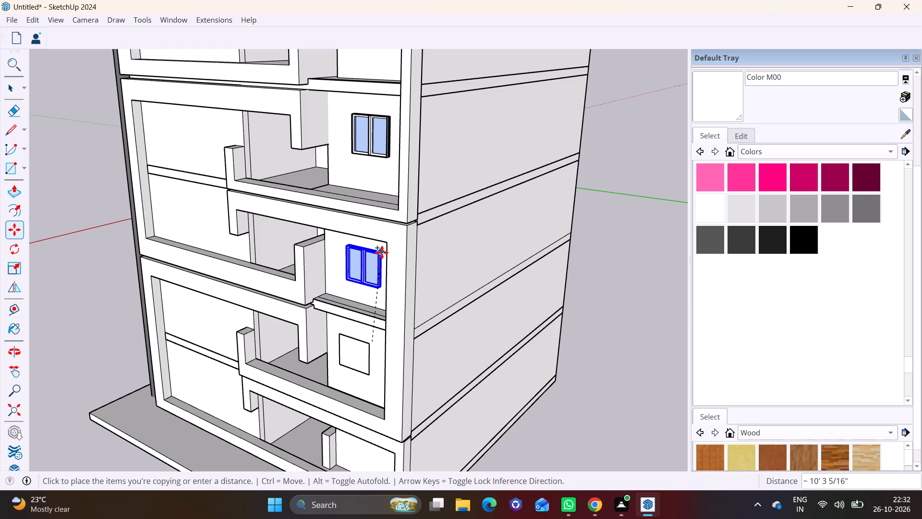
click(382, 252)
Copy the fourth-level window about 22' straight down onto the lowest level's wall.
middle_drag(382, 311, 413, 166)
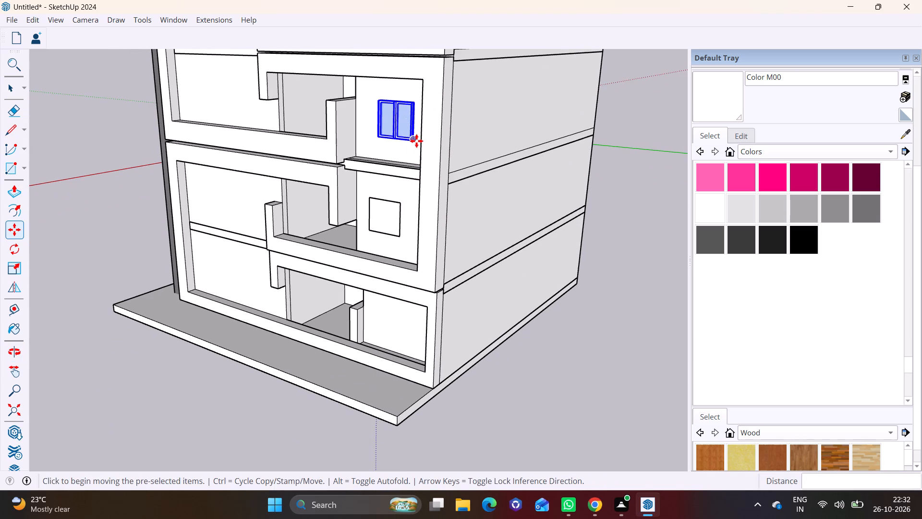
click(416, 141)
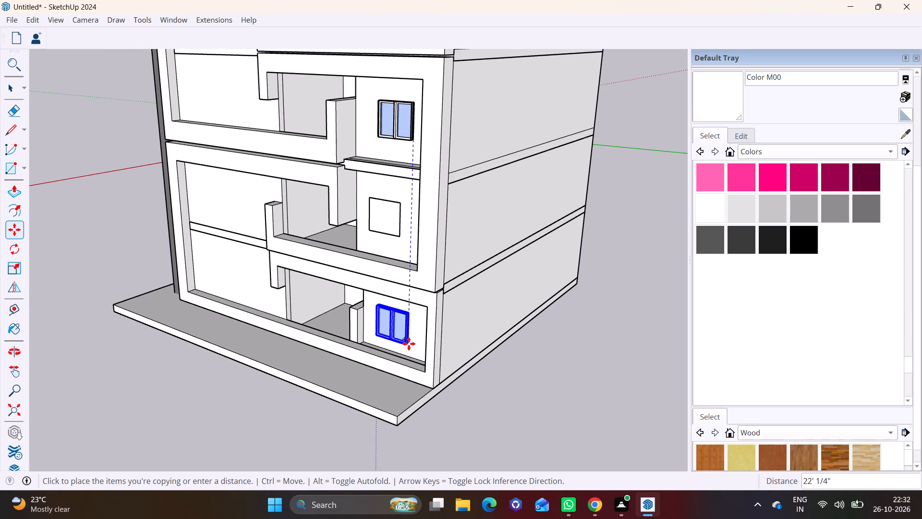
click(409, 344)
Delete the sunken window copy from the wall on the fifth level from the top.
key(space)
click(378, 233)
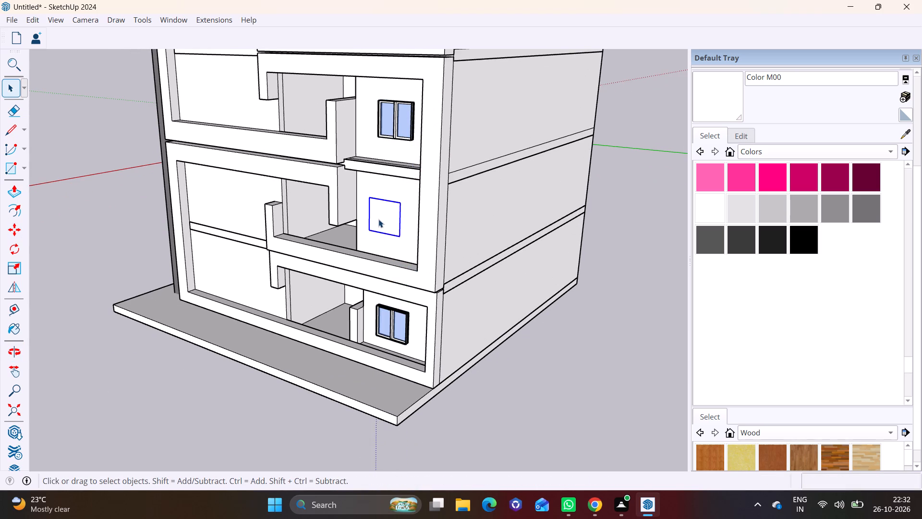
key(Delete)
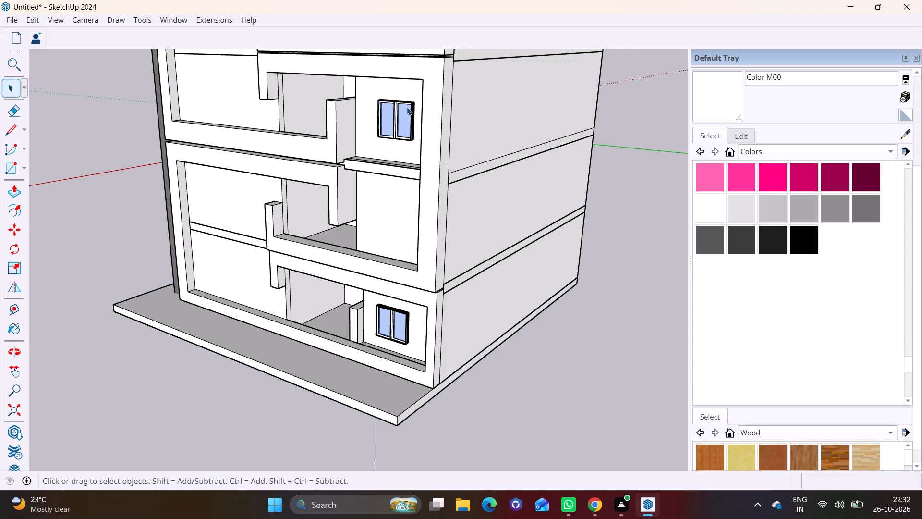
Copy the fourth-level window down onto the blank wall on the fifth level from the top.
click(407, 107)
key(m)
click(413, 103)
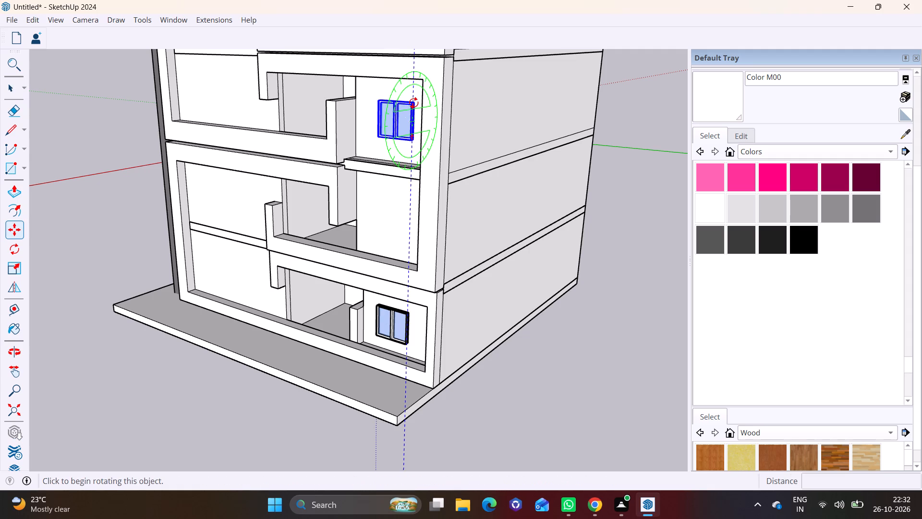
key(space)
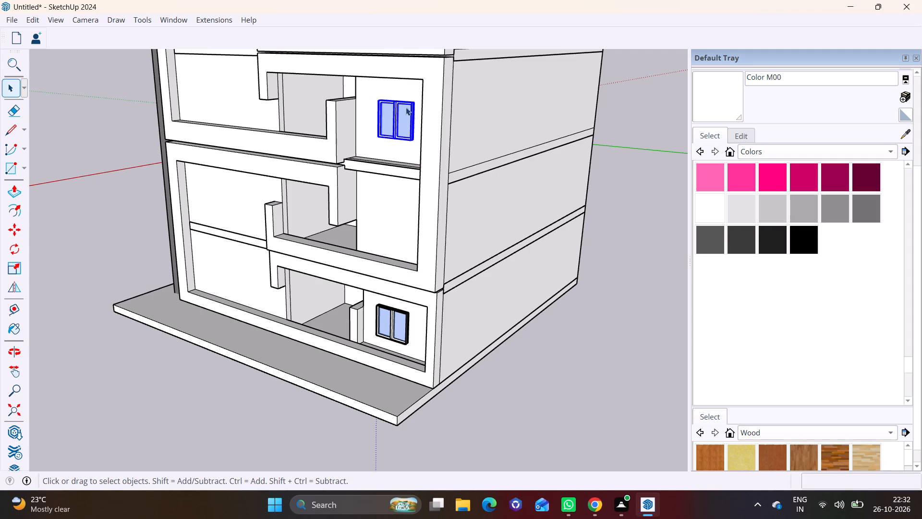
key(m)
click(410, 100)
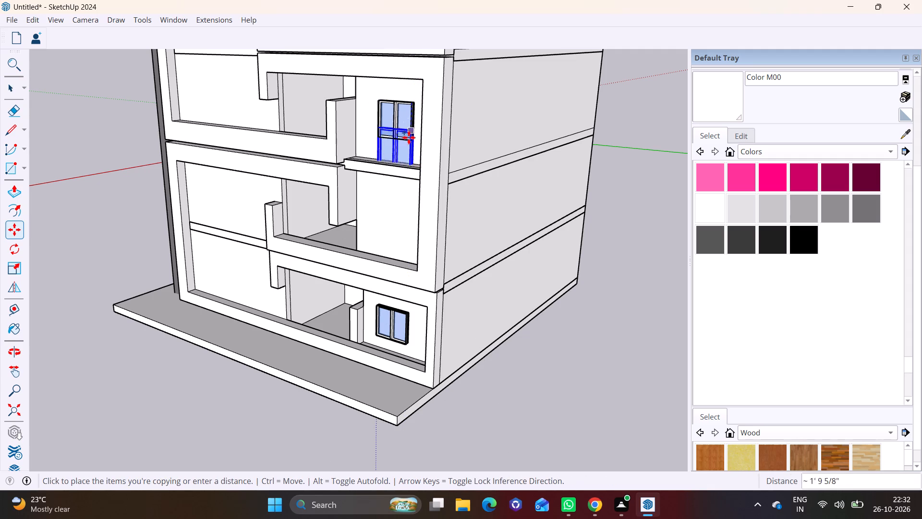
click(408, 198)
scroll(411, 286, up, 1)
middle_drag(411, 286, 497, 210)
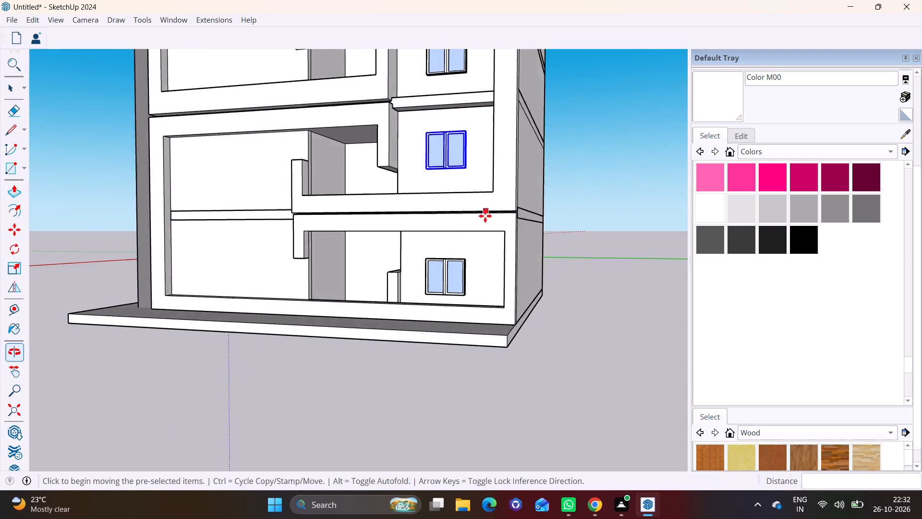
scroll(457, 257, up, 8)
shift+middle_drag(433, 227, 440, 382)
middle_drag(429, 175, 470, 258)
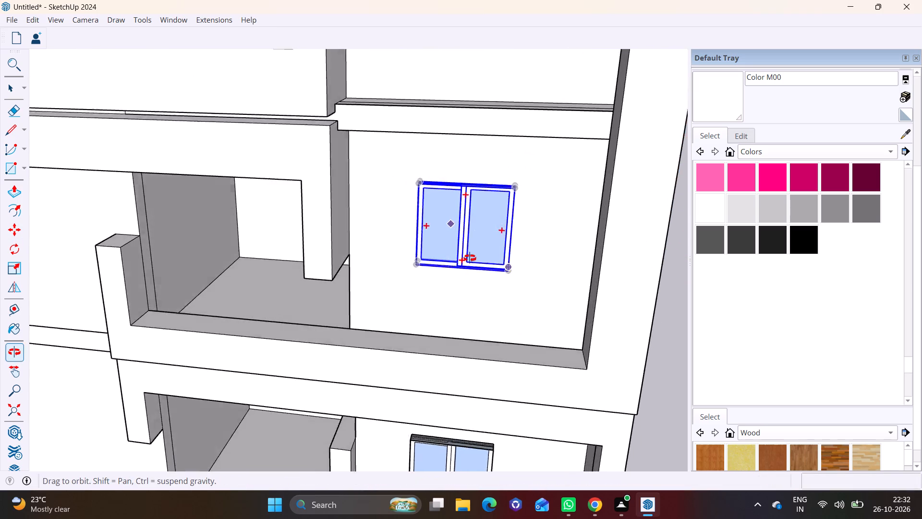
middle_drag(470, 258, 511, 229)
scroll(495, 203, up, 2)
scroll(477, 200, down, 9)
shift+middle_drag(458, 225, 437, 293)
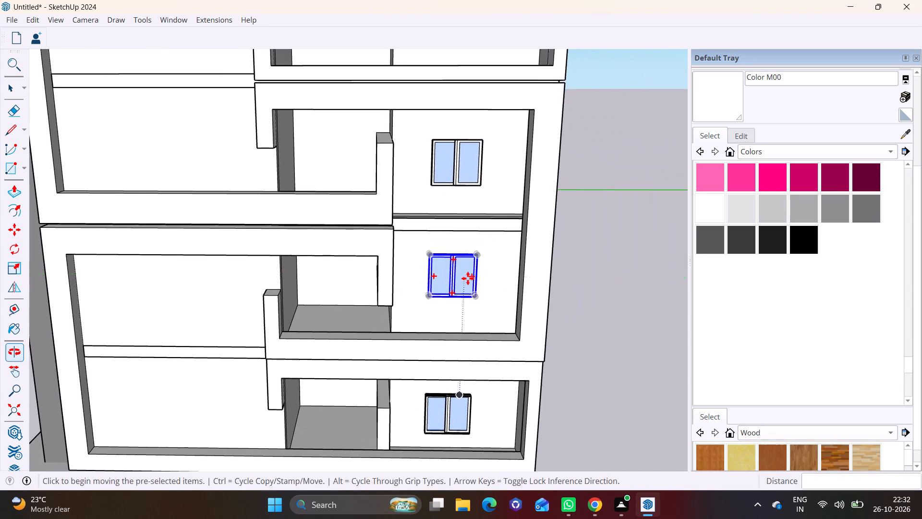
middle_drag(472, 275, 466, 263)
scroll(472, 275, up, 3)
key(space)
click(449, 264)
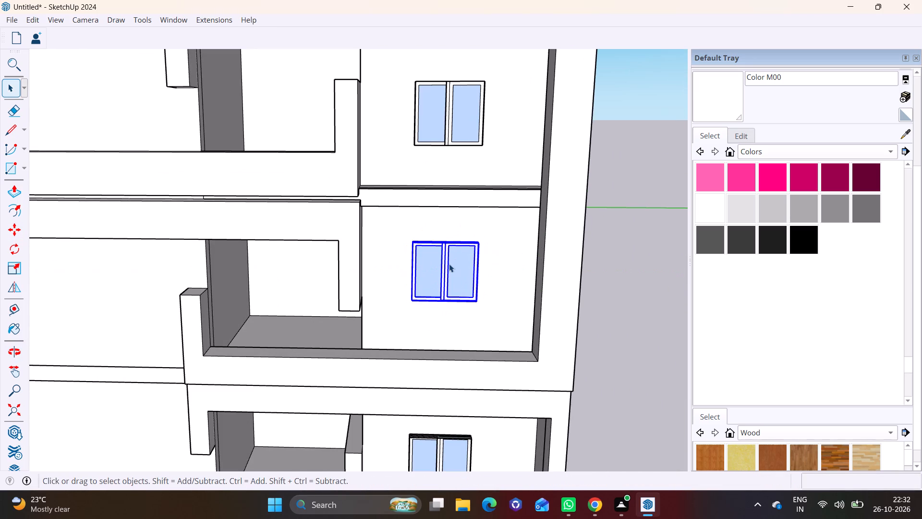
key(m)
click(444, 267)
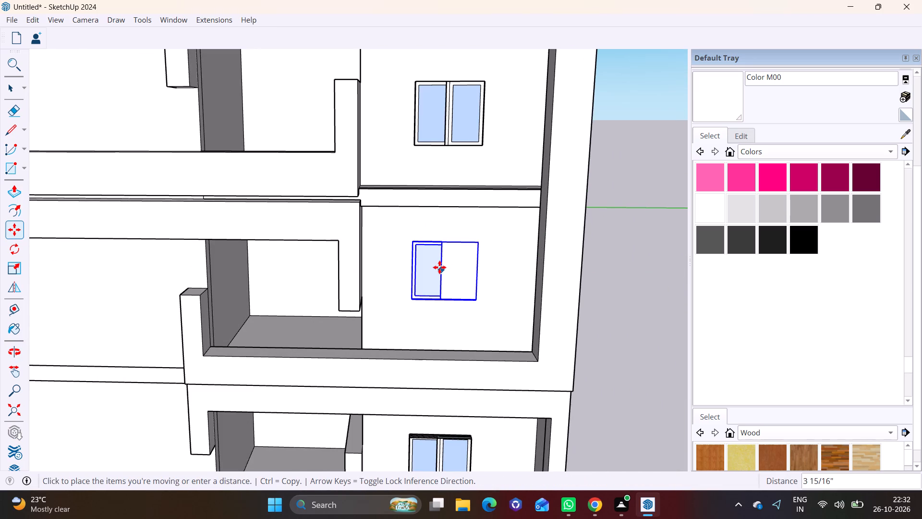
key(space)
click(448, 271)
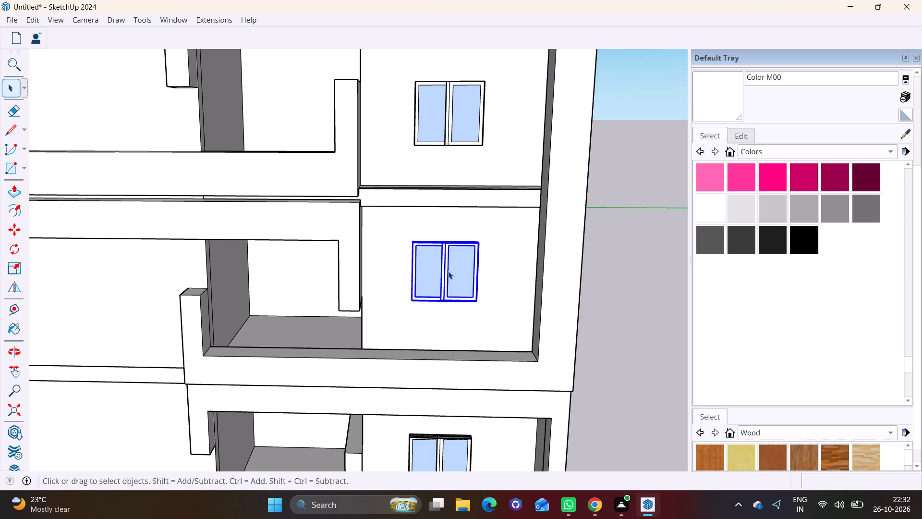
Move the window on the lowest level slightly upward along its wall.
scroll(450, 271, up, 1)
middle_drag(450, 271, 418, 250)
scroll(416, 323, down, 3)
shift+middle_drag(432, 359, 447, 231)
shift+scroll(447, 239, up, 1)
scroll(459, 297, up, 2)
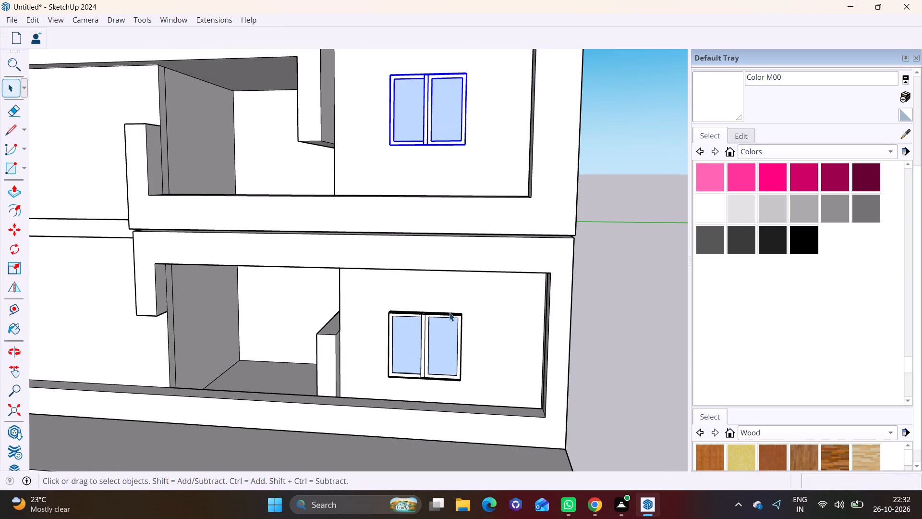
click(427, 321)
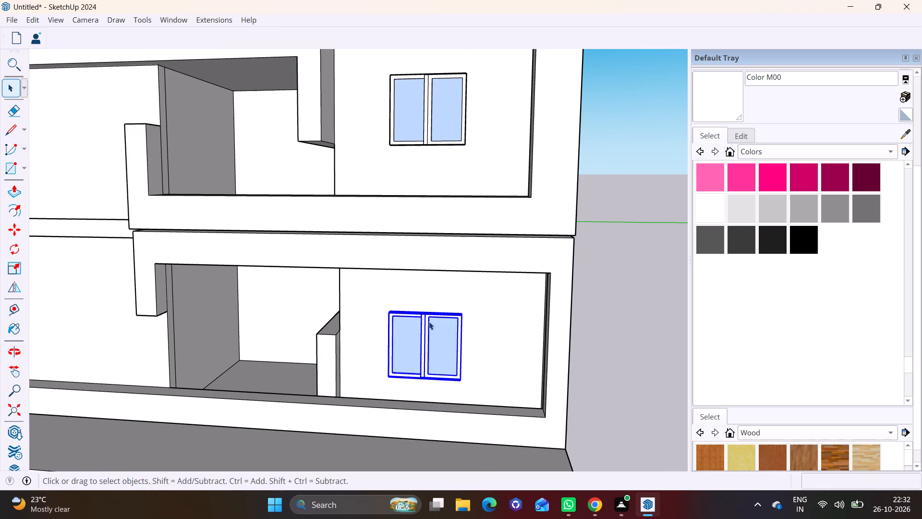
key(m)
click(454, 329)
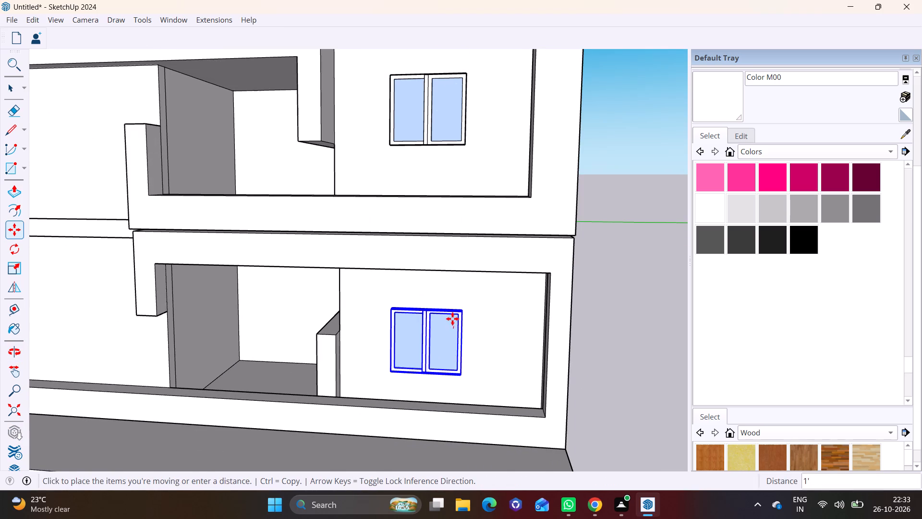
click(448, 316)
key(space)
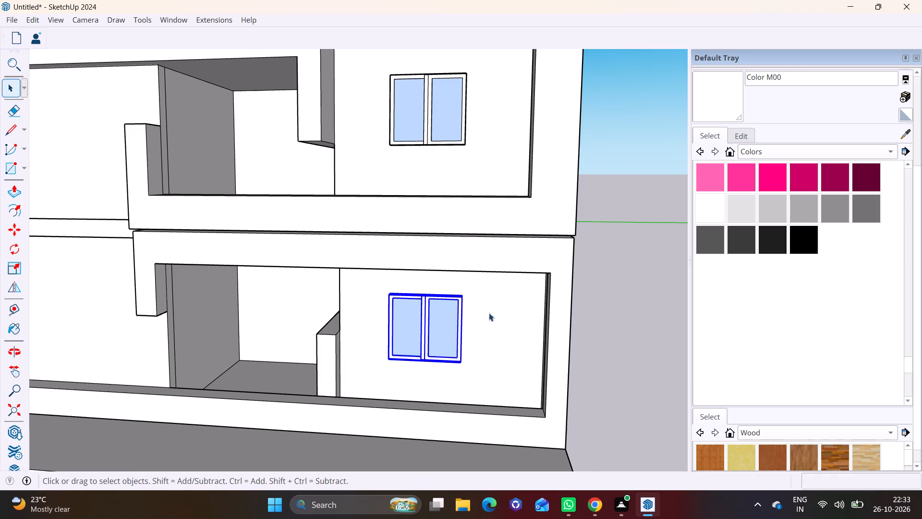
Move the window on the fourth level from the top about 6 1/4" upward along its wall.
scroll(506, 309, down, 8)
shift+middle_drag(470, 221, 441, 386)
shift+scroll(441, 386, down, 1)
scroll(449, 282, up, 3)
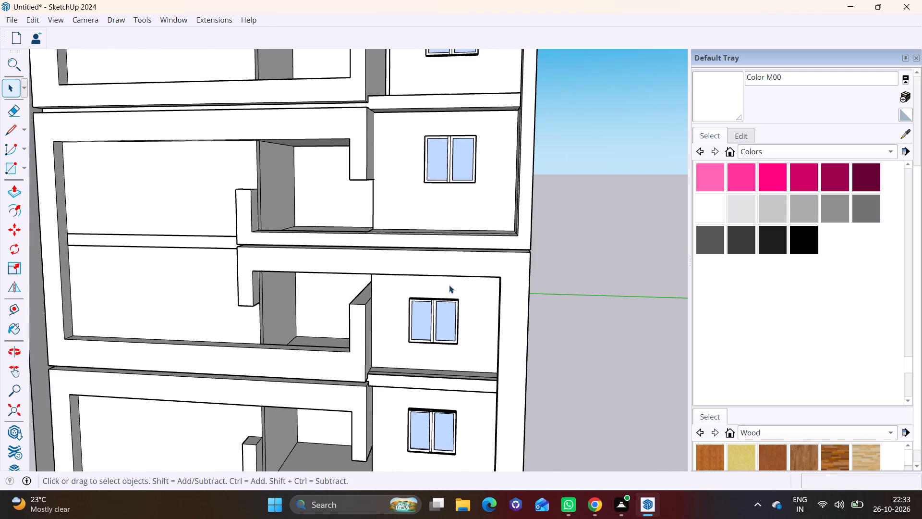
scroll(449, 285, up, 4)
middle_drag(454, 309, 337, 324)
scroll(335, 302, down, 3)
shift+middle_drag(350, 319, 540, 326)
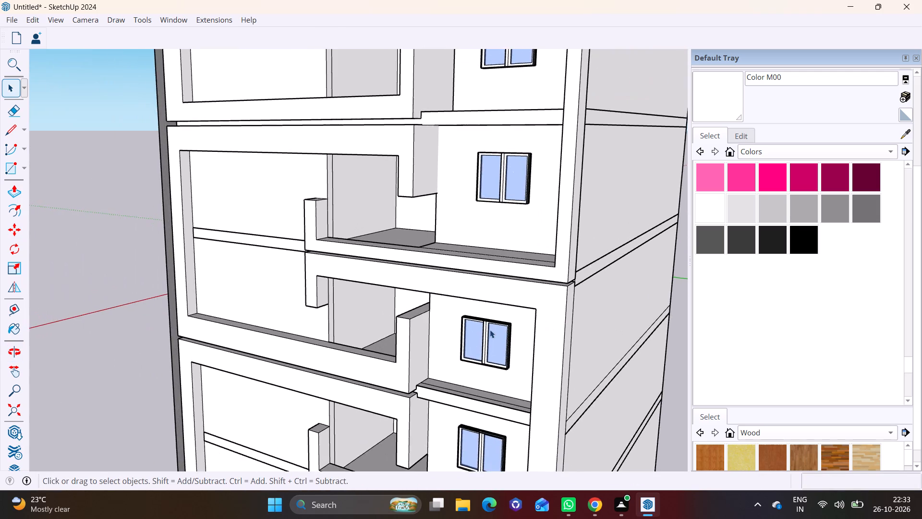
scroll(489, 329, up, 7)
click(507, 319)
key(m)
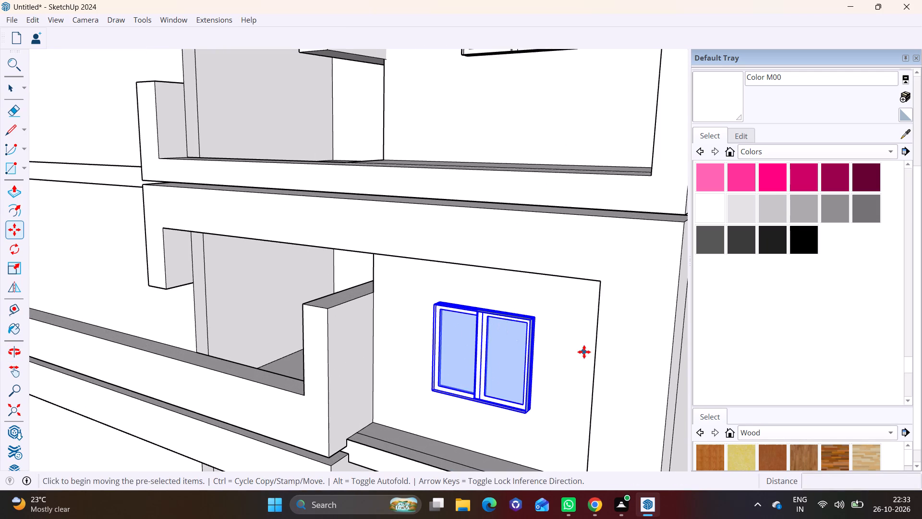
click(525, 320)
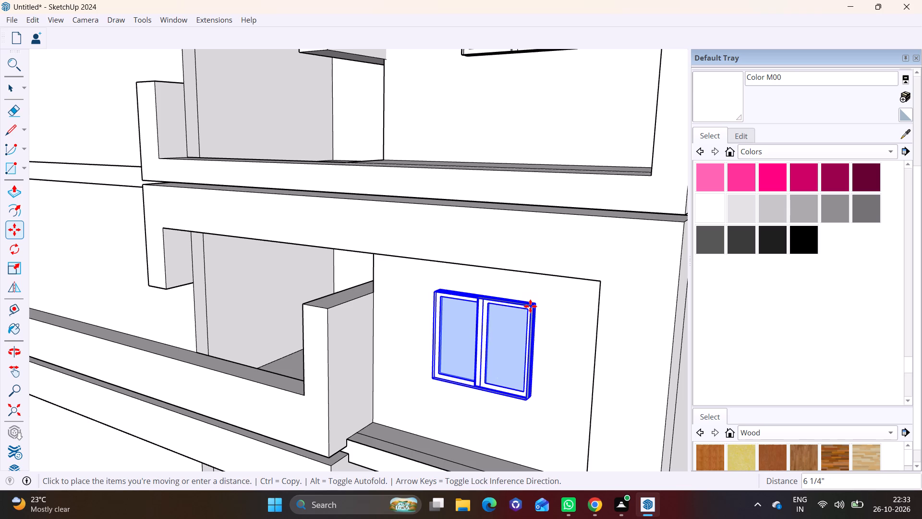
click(530, 306)
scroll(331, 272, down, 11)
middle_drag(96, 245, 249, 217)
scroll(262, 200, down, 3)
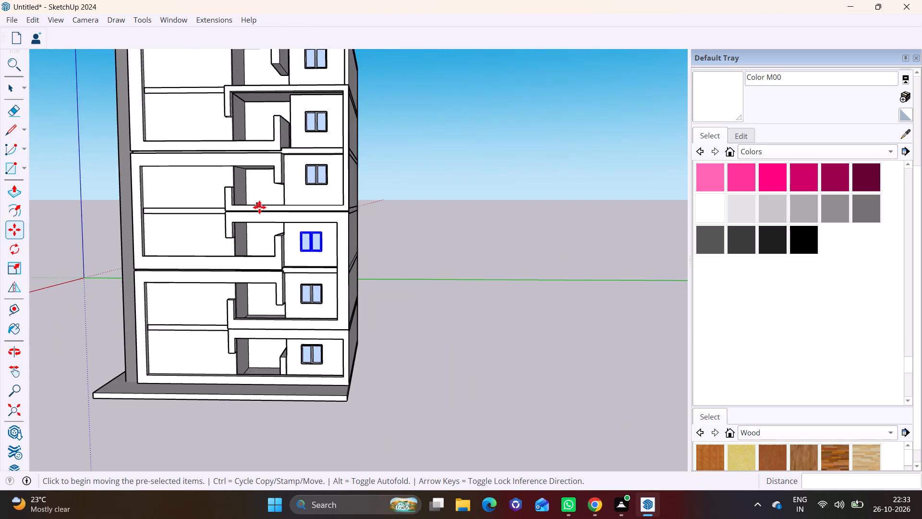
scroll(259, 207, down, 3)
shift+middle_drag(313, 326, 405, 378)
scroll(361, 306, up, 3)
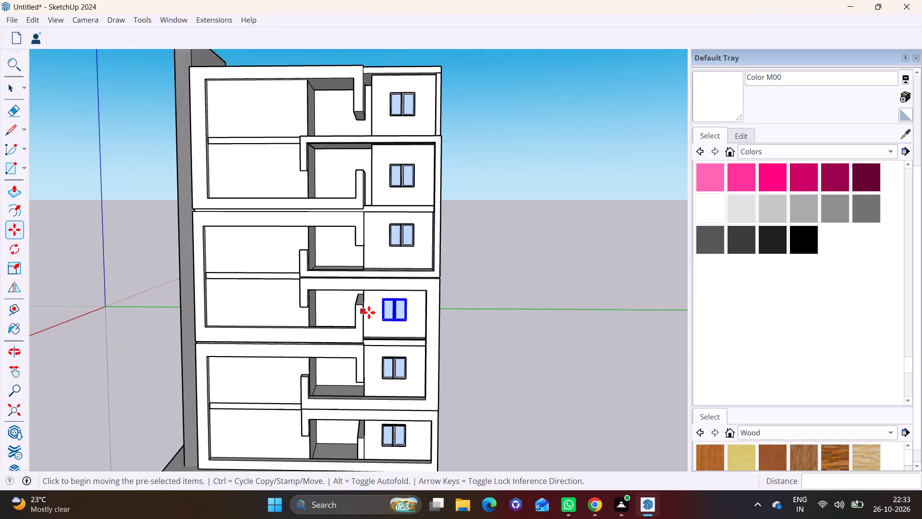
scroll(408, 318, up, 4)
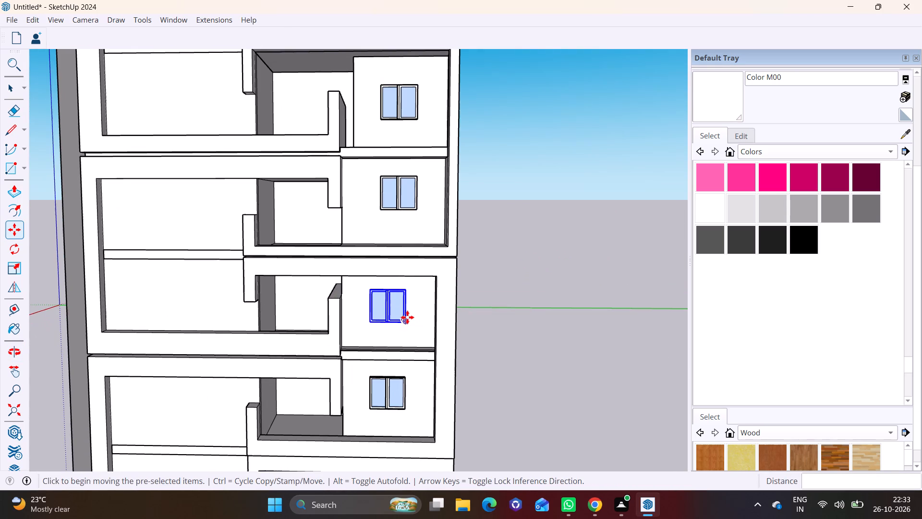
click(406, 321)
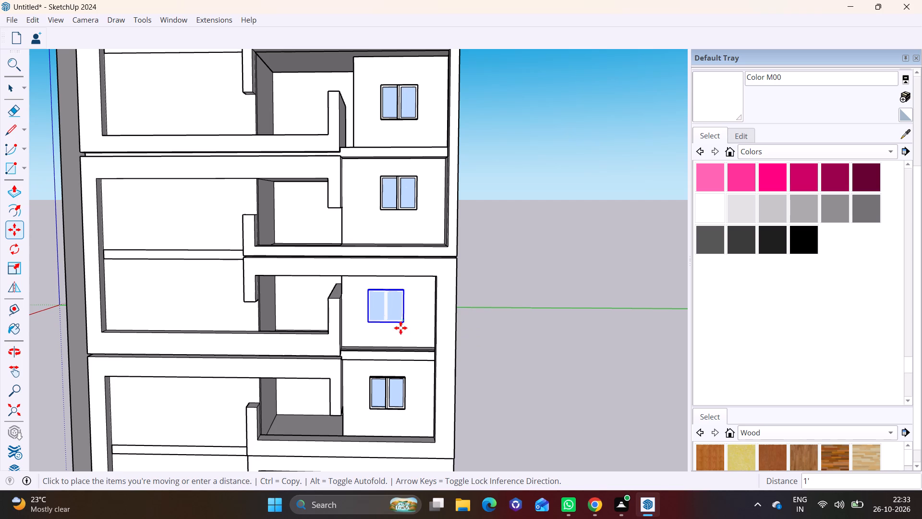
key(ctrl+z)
Move the window on the third level from the top sideways toward the balcony opening, in line with the windows below.
scroll(403, 322, up, 1)
middle_click(403, 322)
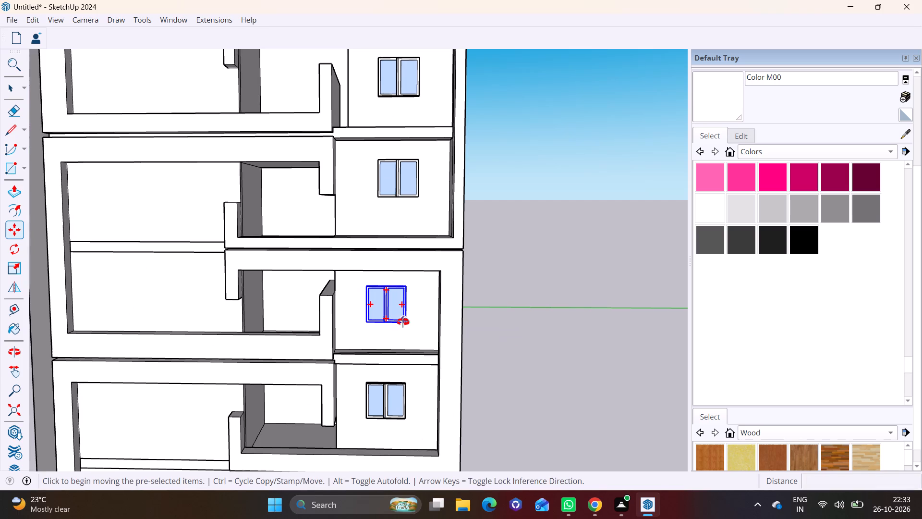
key(space)
click(398, 168)
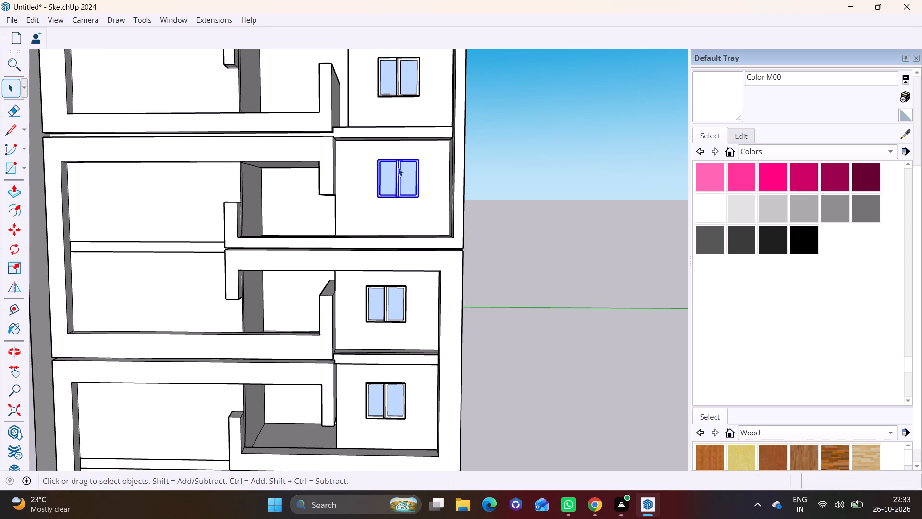
scroll(398, 168, up, 6)
key(m)
click(360, 222)
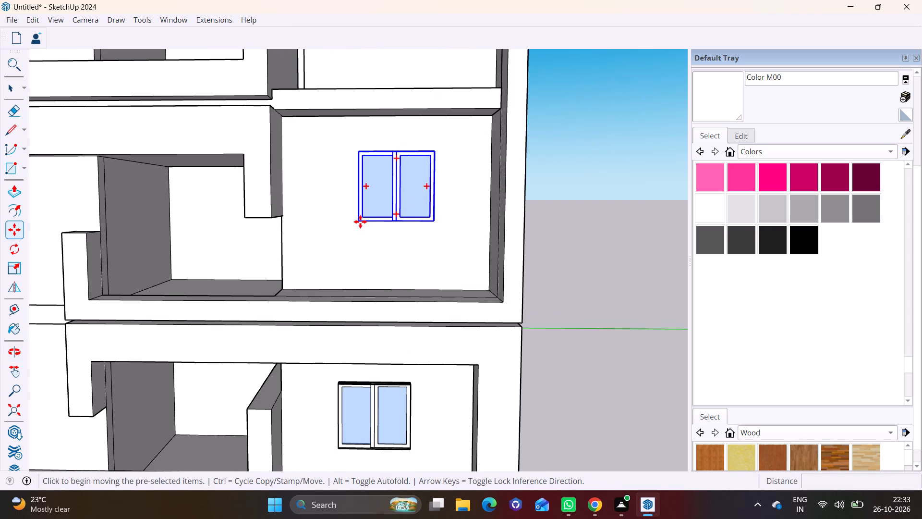
click(343, 222)
scroll(351, 210, down, 7)
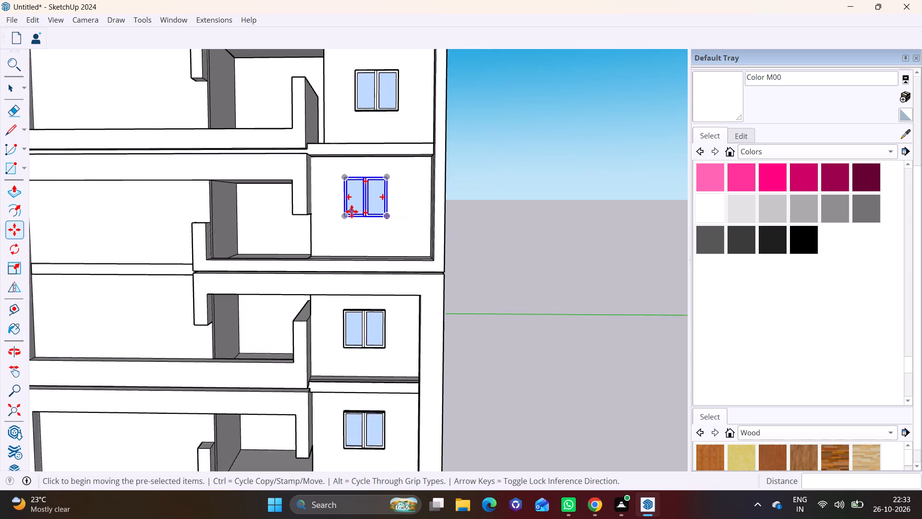
Move the window on the second level from the top sideways toward the balcony opening, above the third-level window.
shift+middle_drag(361, 167, 367, 275)
scroll(376, 238, up, 8)
key(space)
click(373, 223)
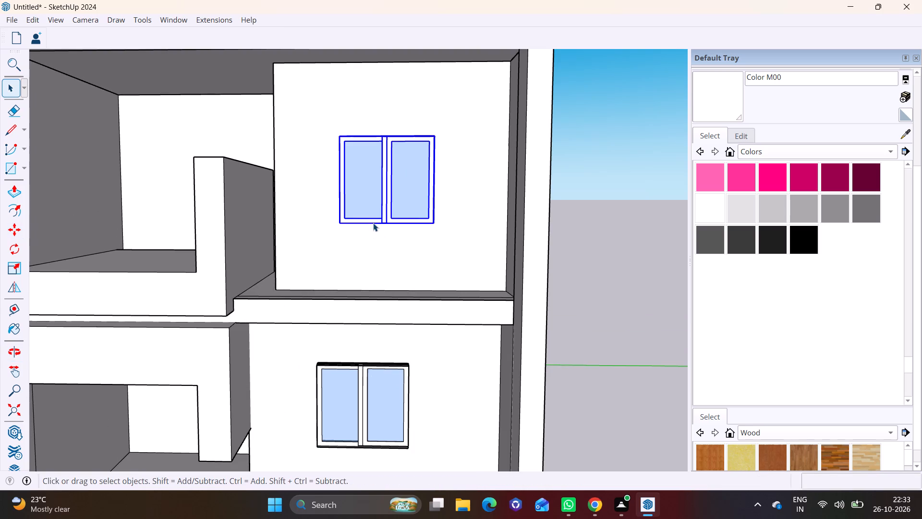
key(m)
click(341, 221)
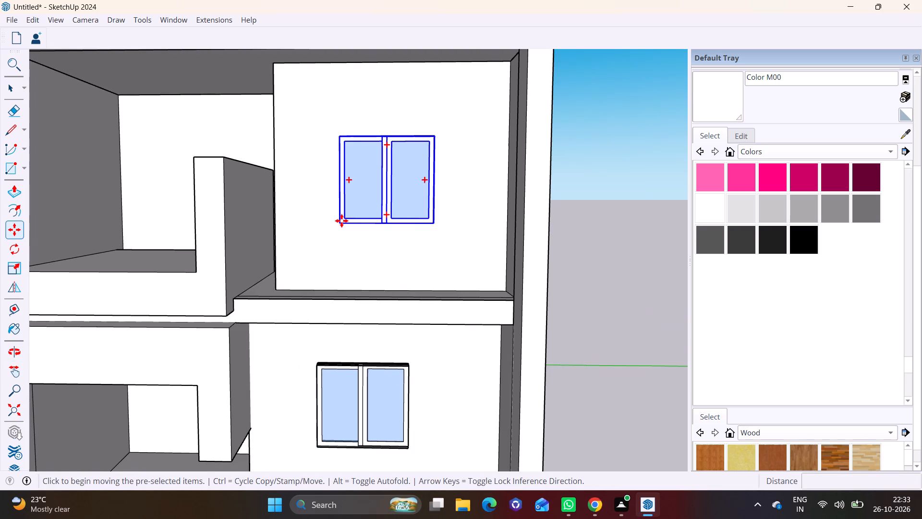
click(318, 223)
scroll(345, 213, down, 7)
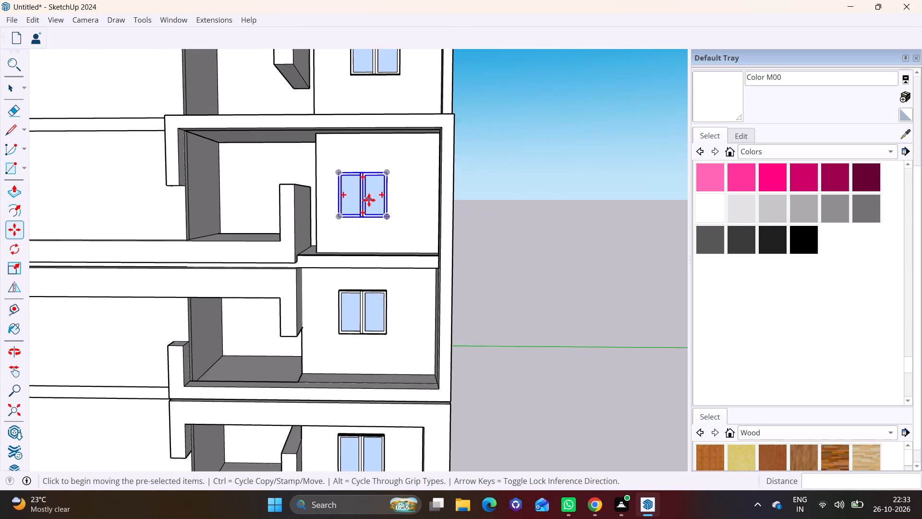
Move the top-level window sideways toward the balcony opening, in line with the second-level window below it.
shift+middle_drag(362, 224, 390, 393)
scroll(388, 271, up, 6)
key(space)
click(379, 239)
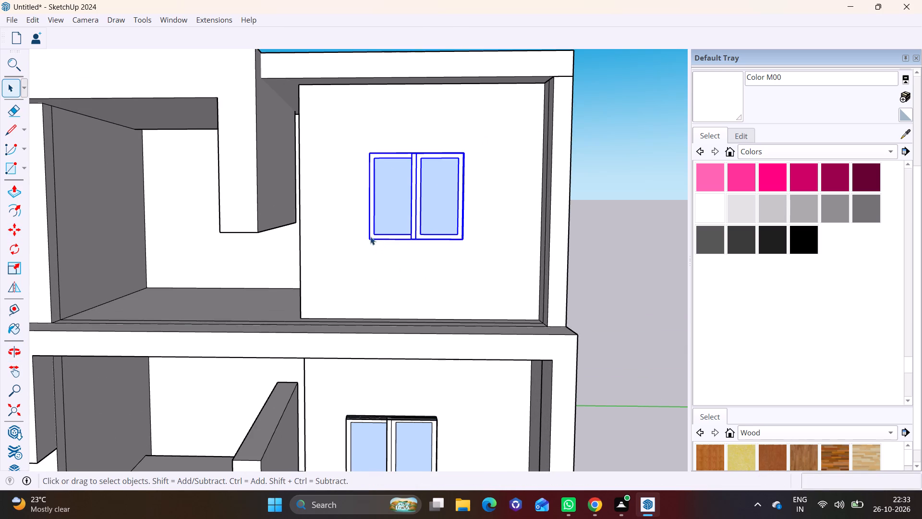
click(20, 229)
click(372, 238)
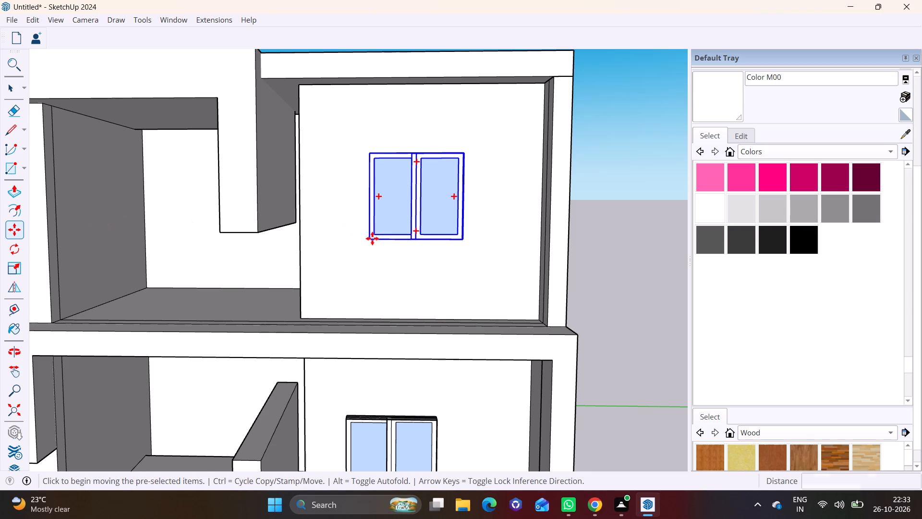
click(351, 240)
scroll(361, 311, down, 8)
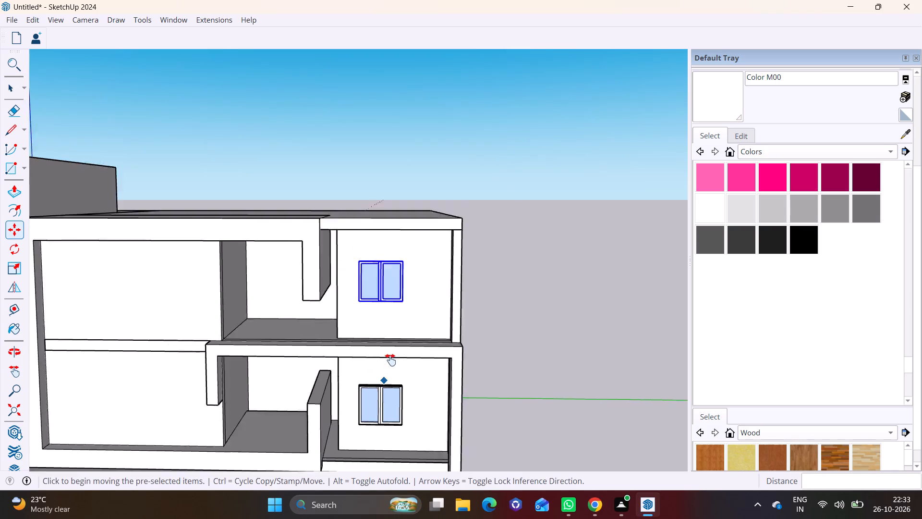
Deselect the window and examine the window alignment and the remaining recesses over the whole building facade.
shift+middle_drag(386, 381, 398, 230)
key(space)
click(516, 284)
middle_drag(364, 252, 291, 324)
shift+middle_drag(361, 337, 370, 202)
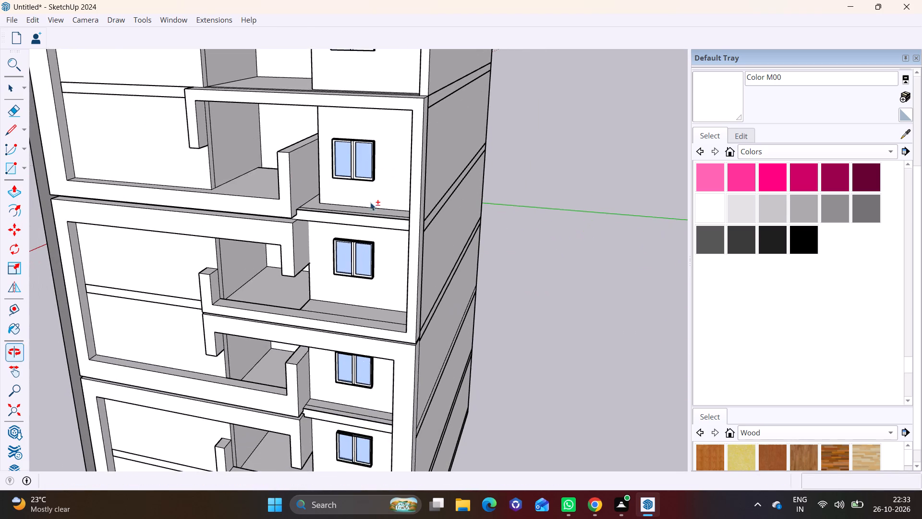
scroll(398, 307, down, 2)
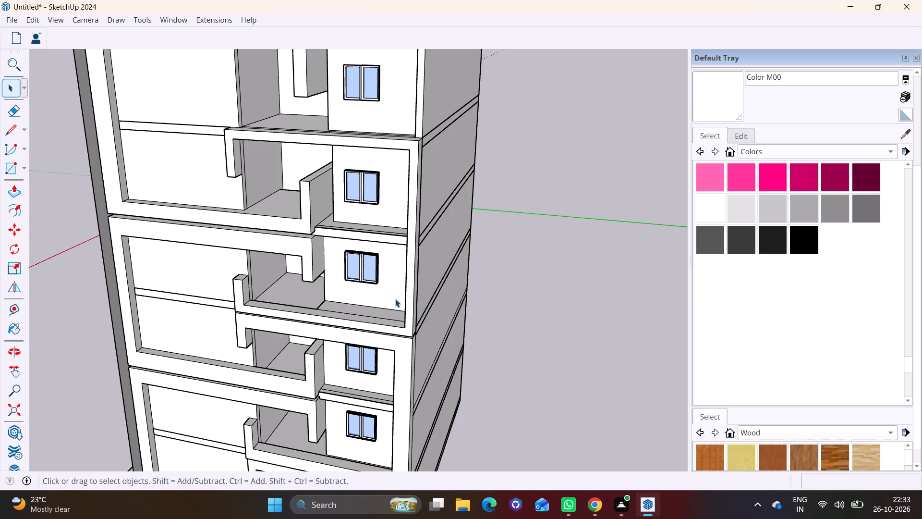
scroll(395, 300, down, 5)
shift+middle_drag(383, 303, 387, 276)
middle_drag(385, 270, 384, 253)
scroll(353, 257, up, 1)
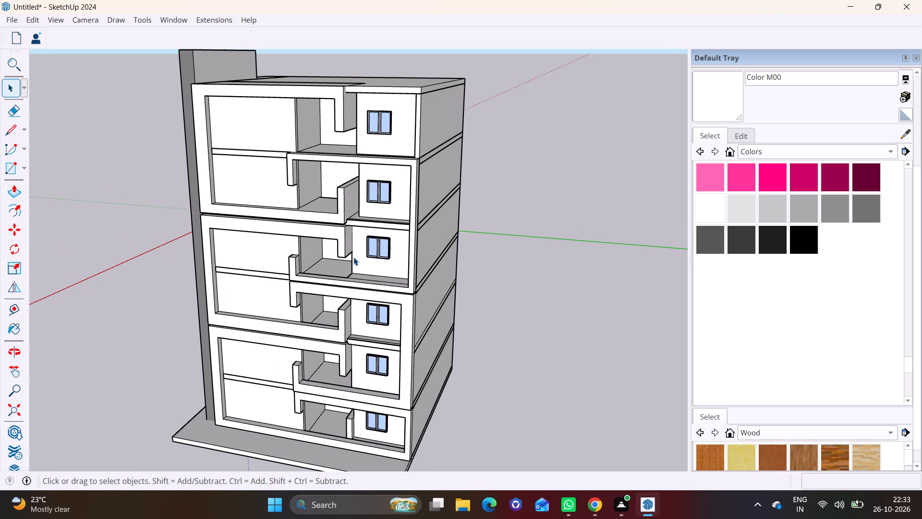
scroll(351, 258, up, 1)
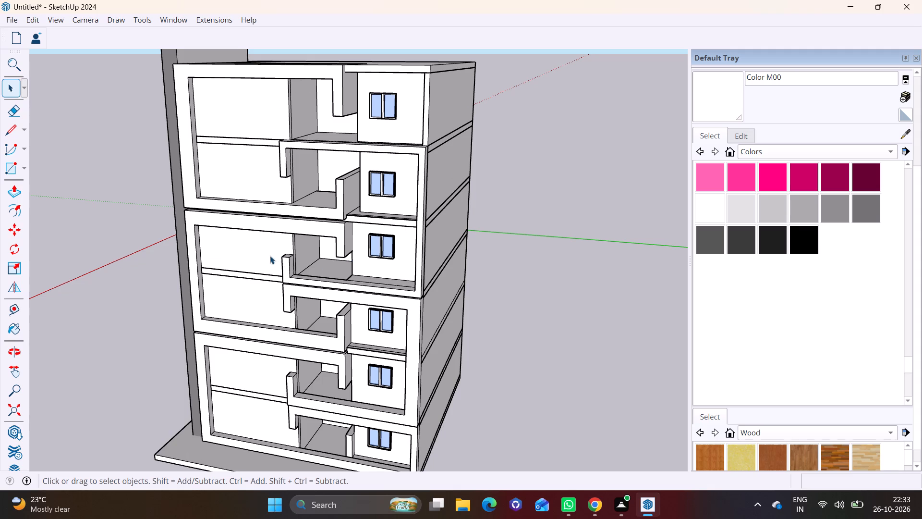
shift+middle_drag(267, 256, 260, 300)
middle_drag(267, 296, 274, 264)
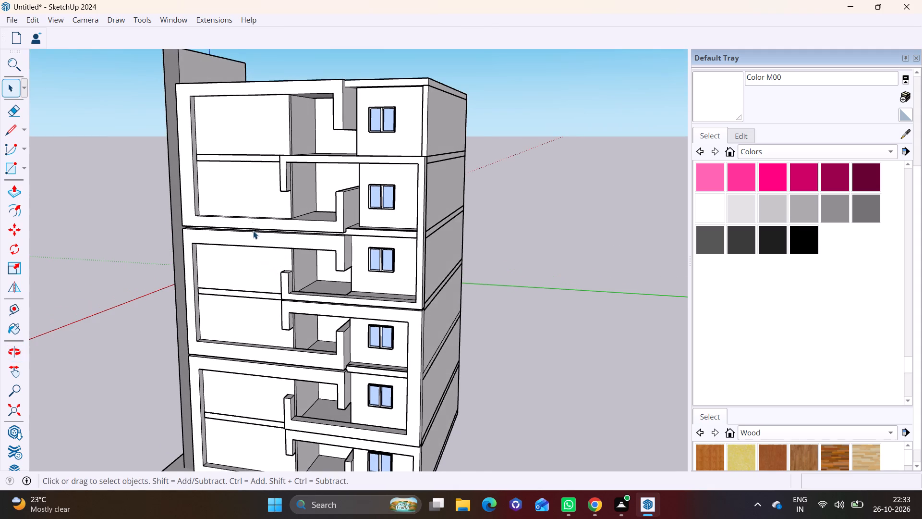
Draw a 1' high rectangle over the full floor band between the top and second levels in the wide windowless bay.
scroll(252, 222, up, 2)
scroll(253, 168, up, 3)
middle_drag(254, 174, 249, 198)
scroll(248, 173, up, 4)
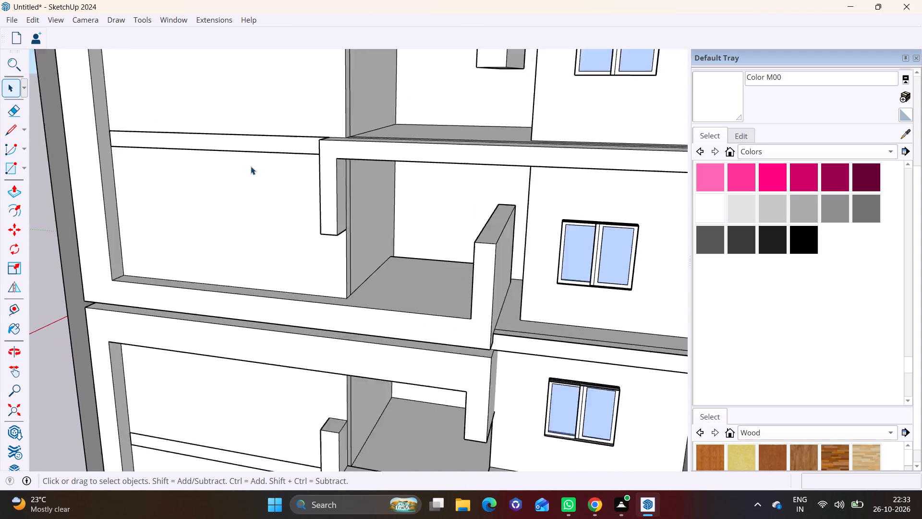
scroll(251, 166, up, 1)
middle_drag(252, 157, 313, 147)
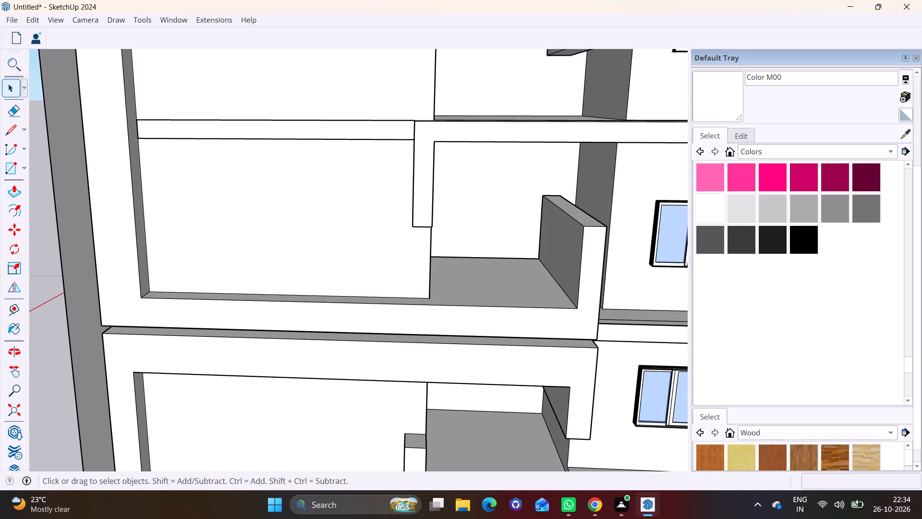
click(26, 166)
click(31, 182)
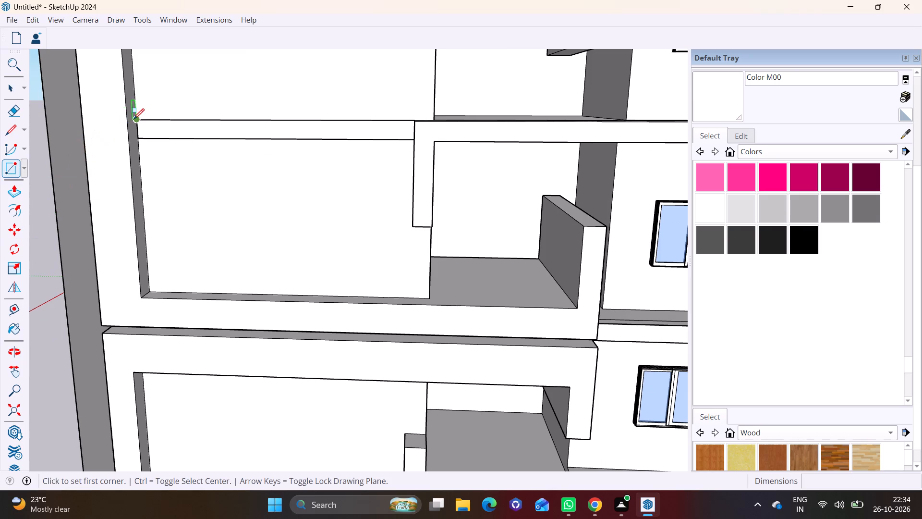
click(137, 121)
scroll(229, 150, up, 6)
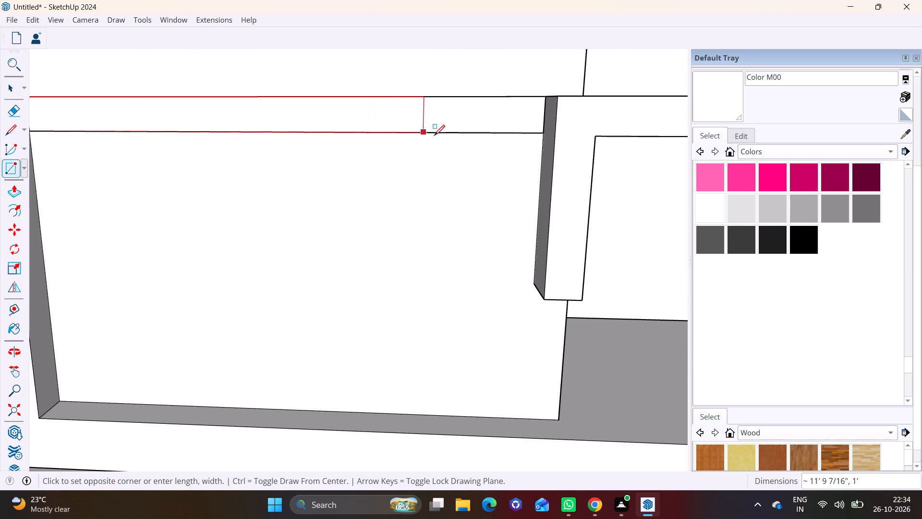
click(545, 131)
key(space)
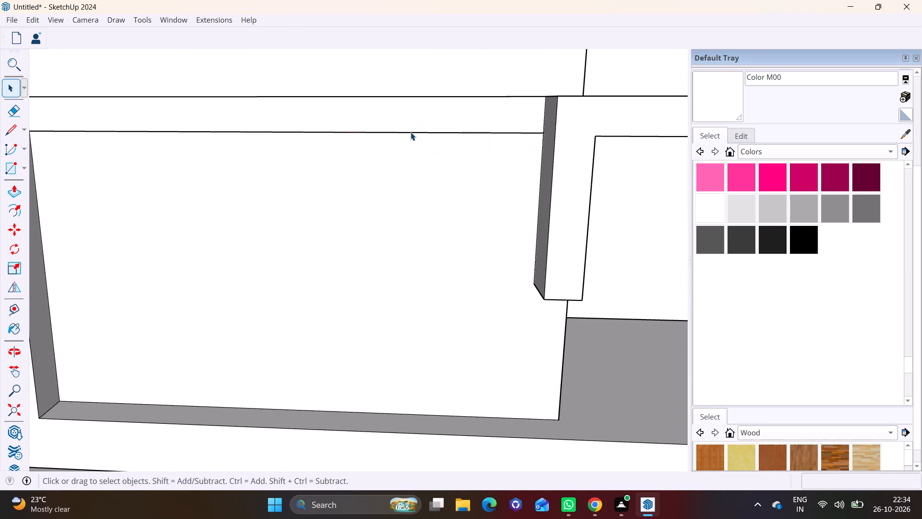
Push/Pull the floor band between the top and second levels outward about 11 13/16".
click(404, 113)
scroll(343, 136, down, 3)
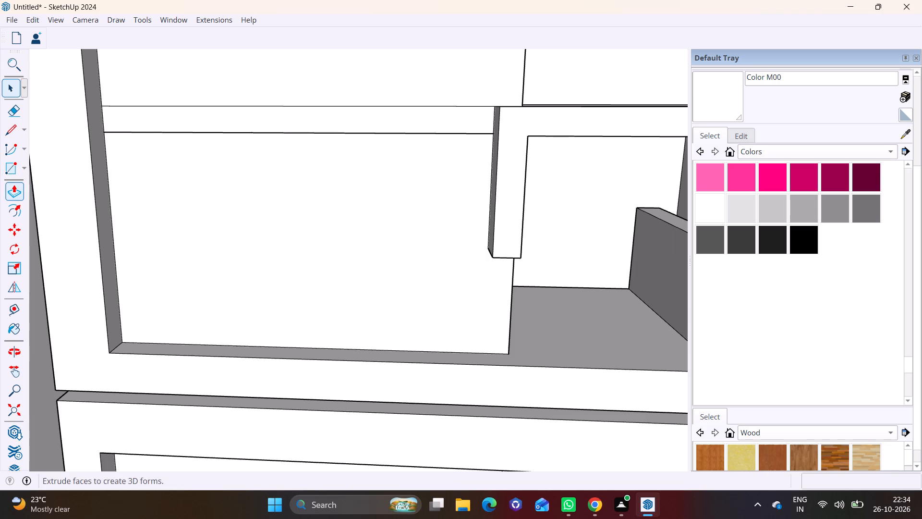
drag(13, 189, 21, 189)
click(180, 120)
click(170, 125)
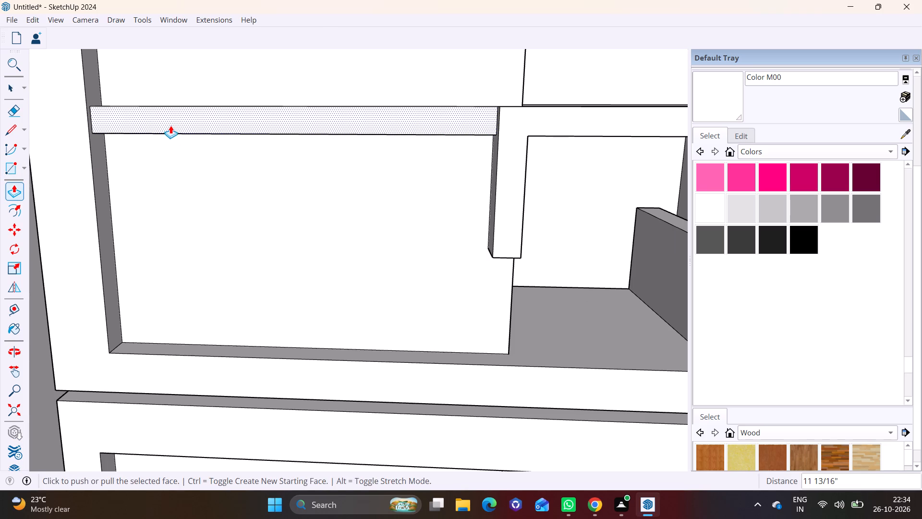
key(space)
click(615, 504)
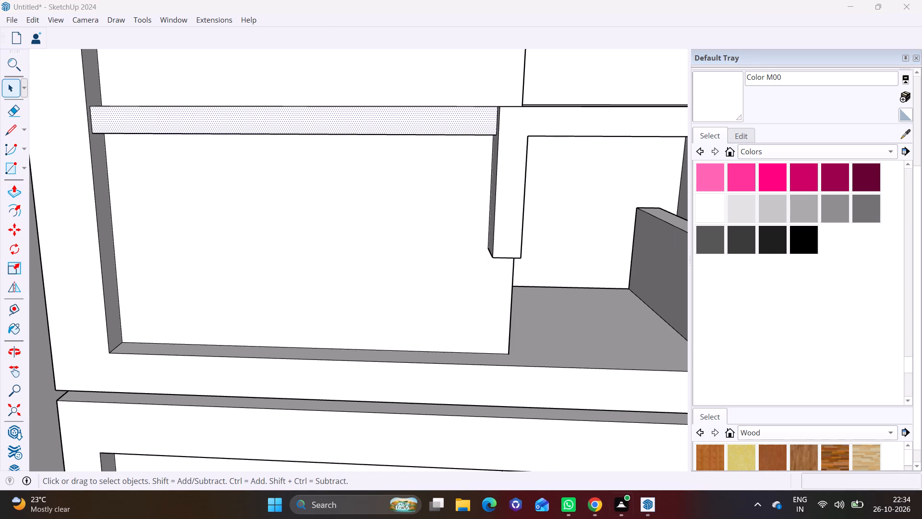
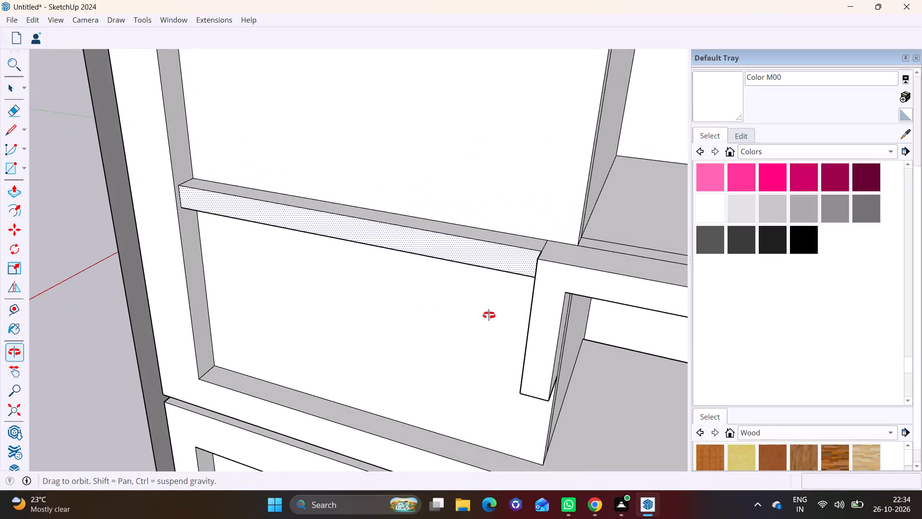
Draw a 1' high rectangle, about 15' 9" long, over the full floor band in the middle frame's wide windowless bay.
scroll(496, 316, down, 2)
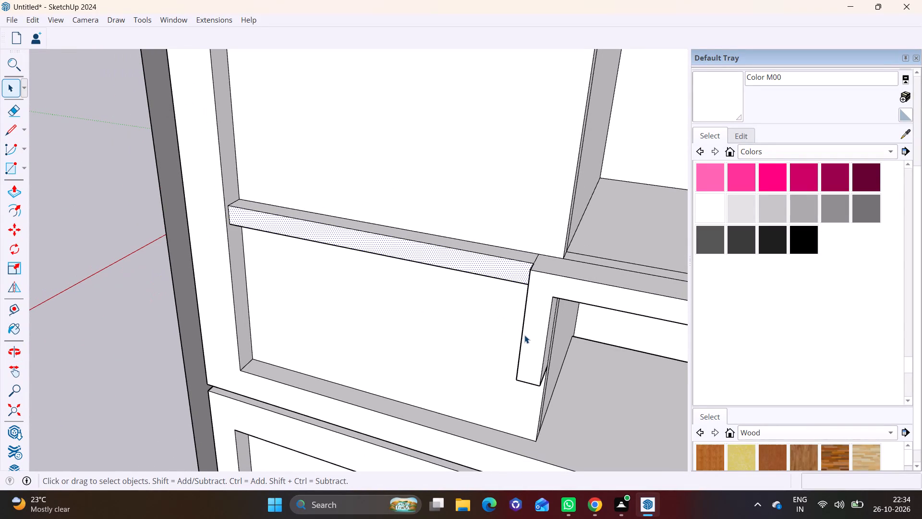
scroll(476, 294, up, 4)
shift+middle_drag(481, 294, 544, 241)
scroll(509, 333, down, 3)
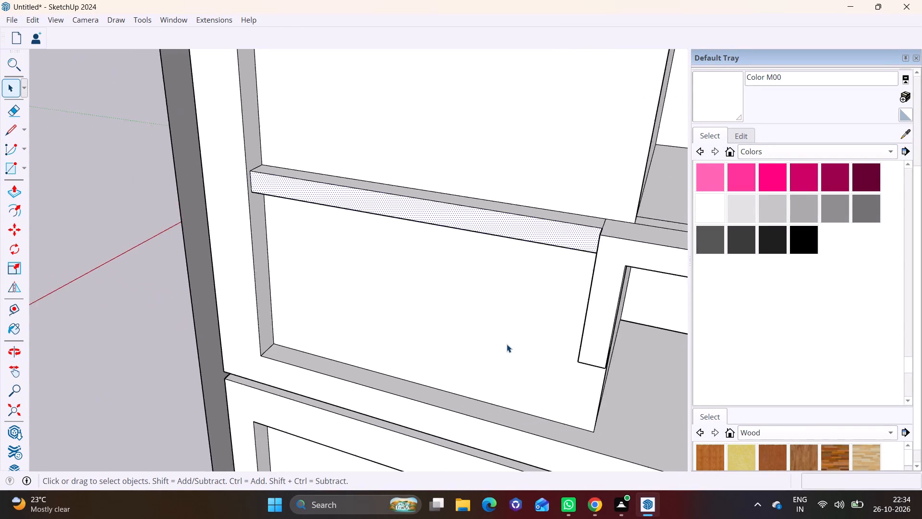
scroll(507, 344, down, 6)
shift+middle_drag(523, 377, 546, 275)
scroll(544, 280, down, 1)
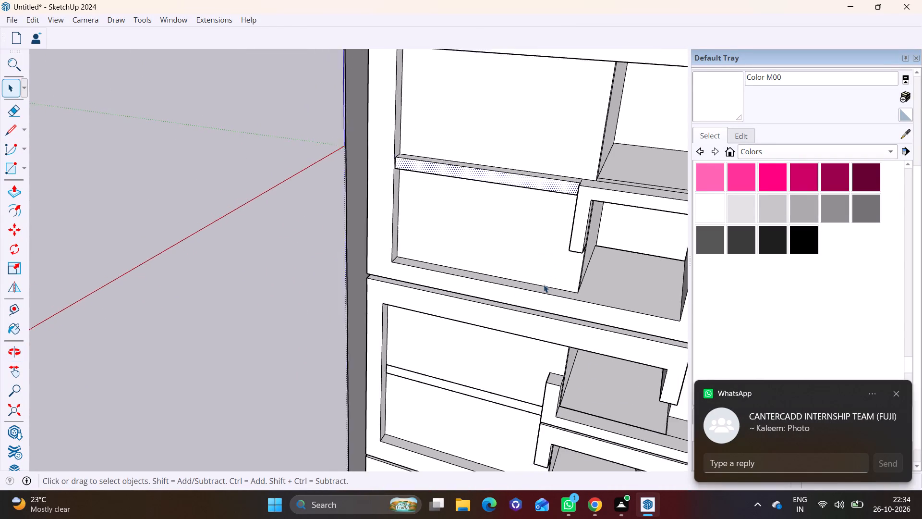
scroll(544, 284, down, 1)
shift+middle_drag(544, 299, 484, 193)
scroll(498, 319, up, 6)
middle_drag(469, 305, 562, 305)
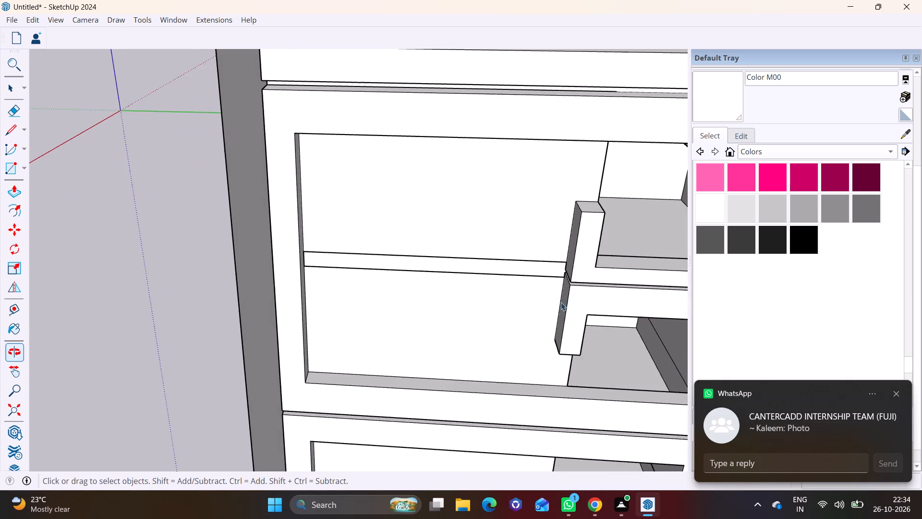
scroll(551, 295, up, 3)
middle_drag(519, 303, 483, 307)
scroll(479, 287, up, 4)
key(space)
click(464, 270)
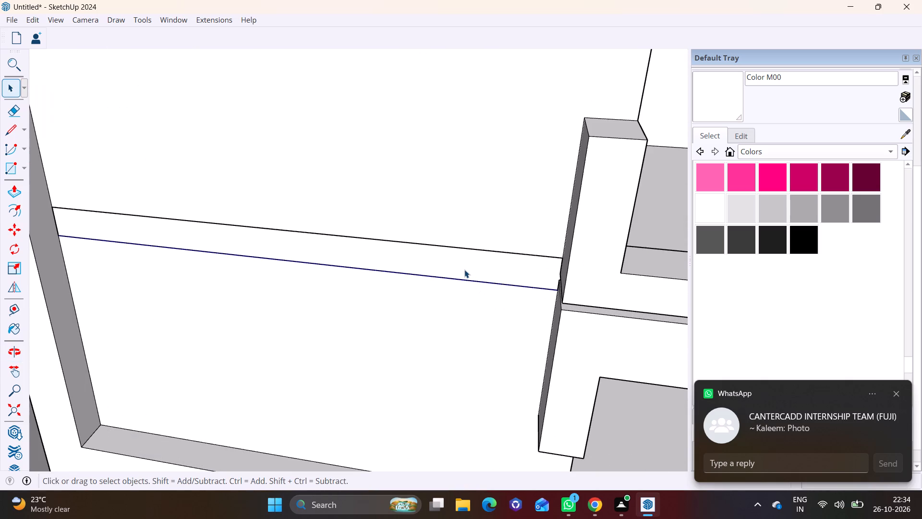
click(22, 165)
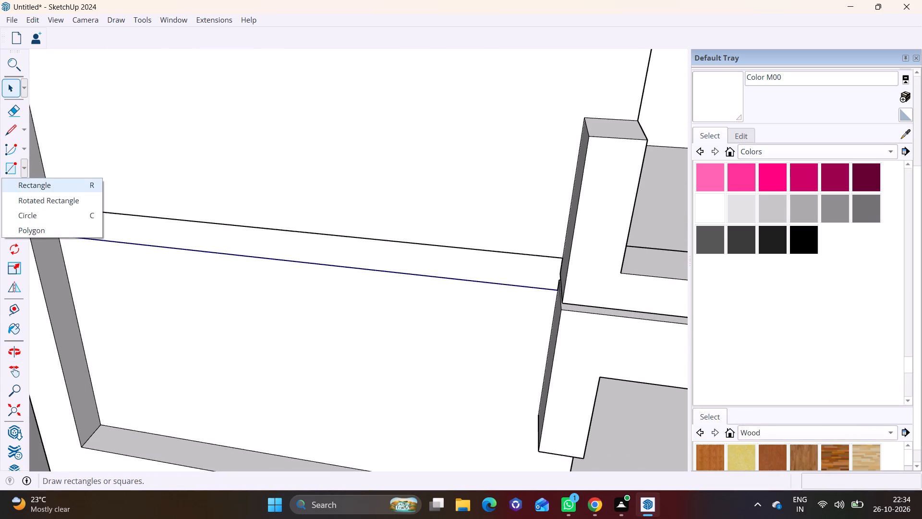
click(28, 183)
click(55, 207)
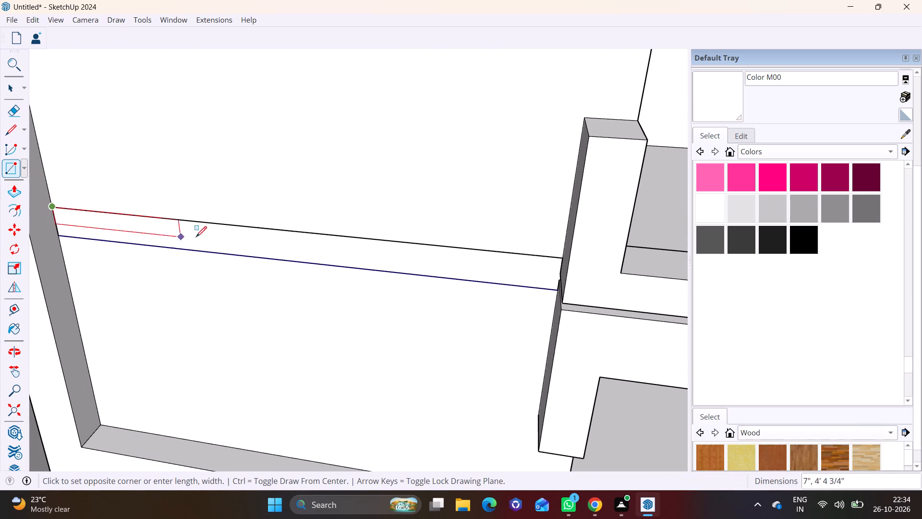
scroll(236, 247, down, 1)
scroll(473, 273, up, 6)
click(545, 294)
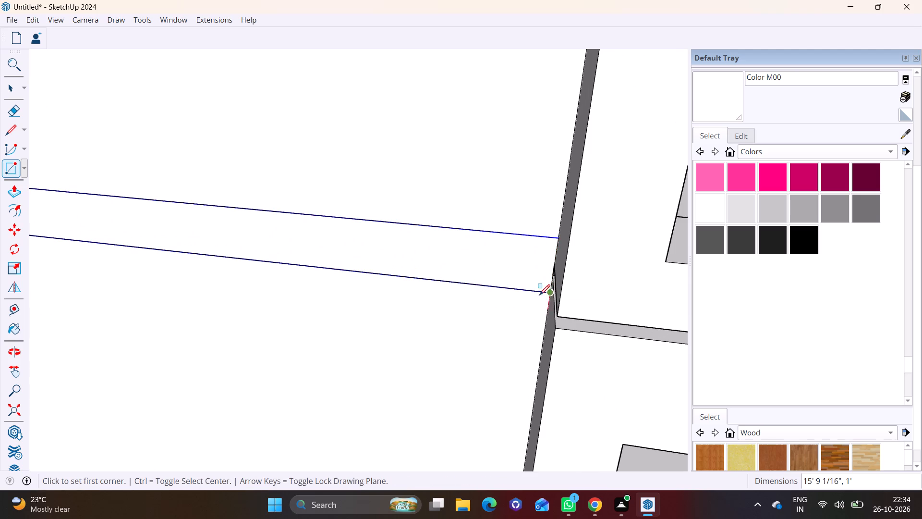
Push/Pull the middle frame's floor band outward about 1' 3/8".
key(space)
click(403, 268)
click(10, 191)
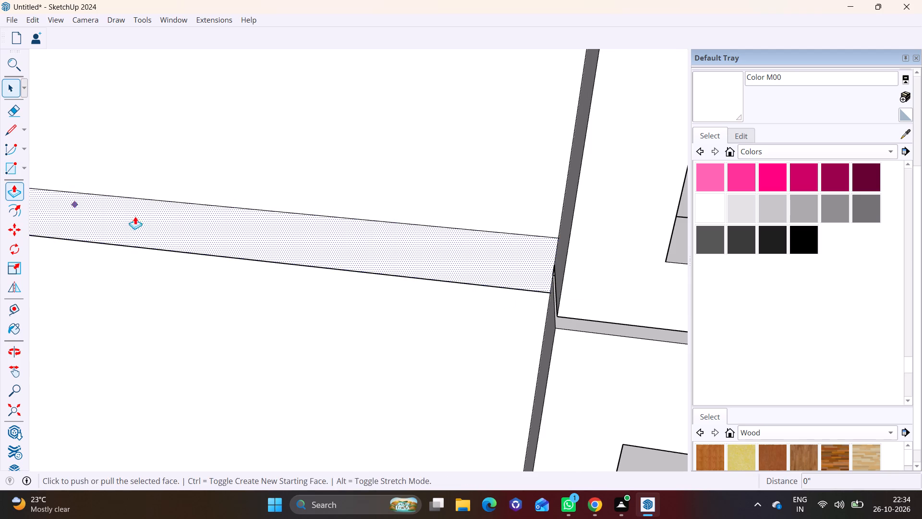
click(246, 222)
click(235, 256)
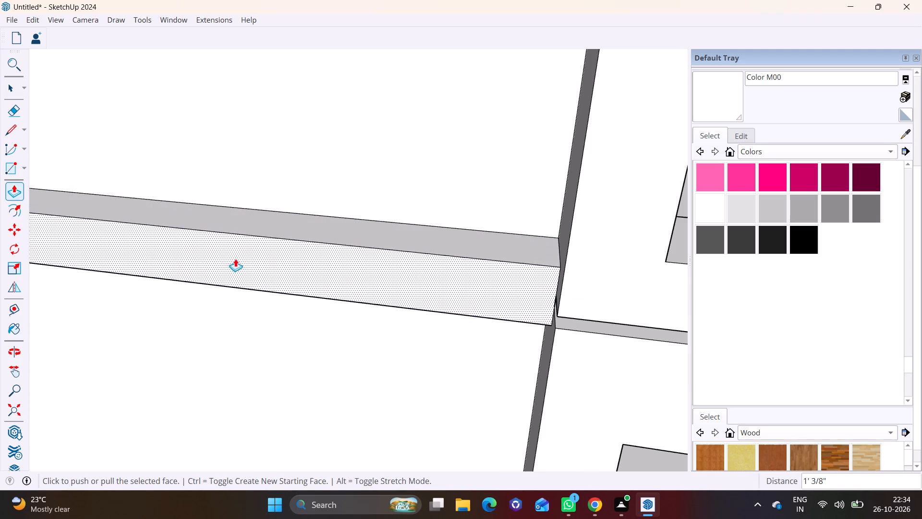
Draw a 1' high rectangle over the full floor band in the lowest frame's wide windowless bay.
scroll(291, 338, down, 13)
shift+middle_drag(321, 383, 344, 240)
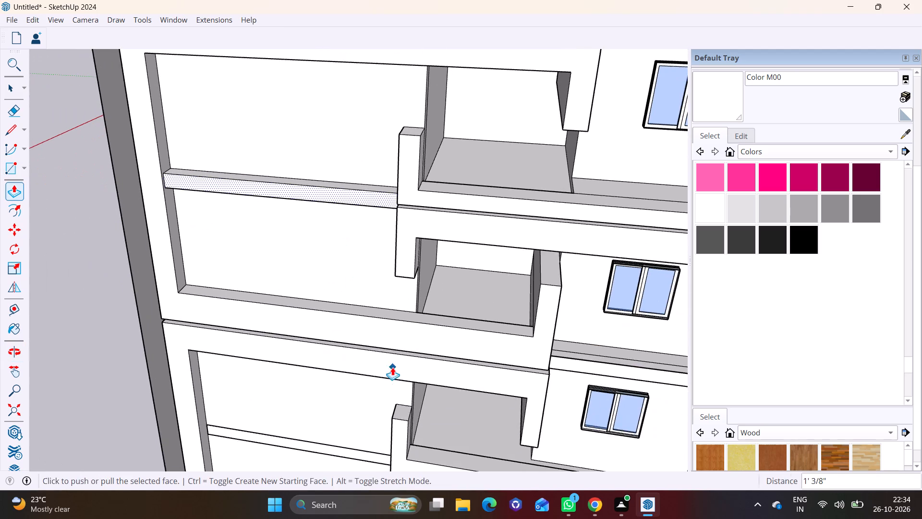
middle_drag(392, 367, 404, 209)
scroll(384, 329, up, 6)
middle_drag(322, 317, 341, 295)
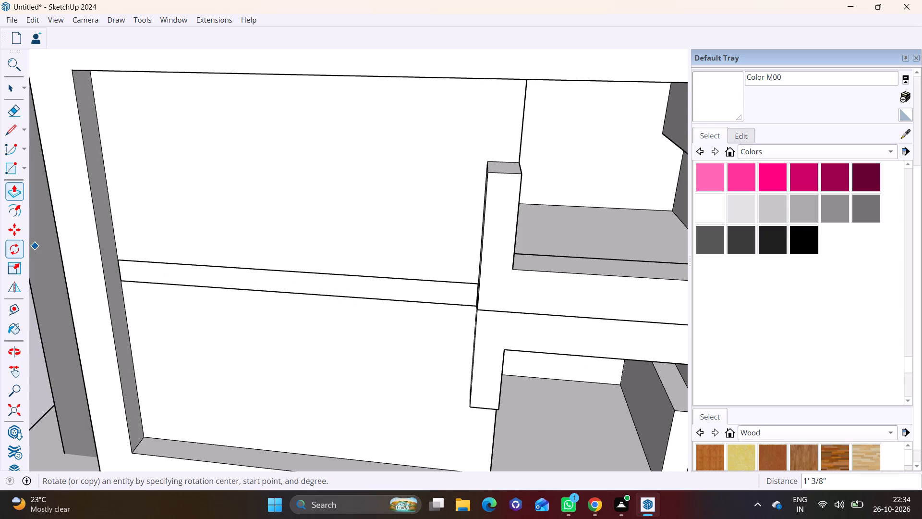
click(26, 171)
click(28, 180)
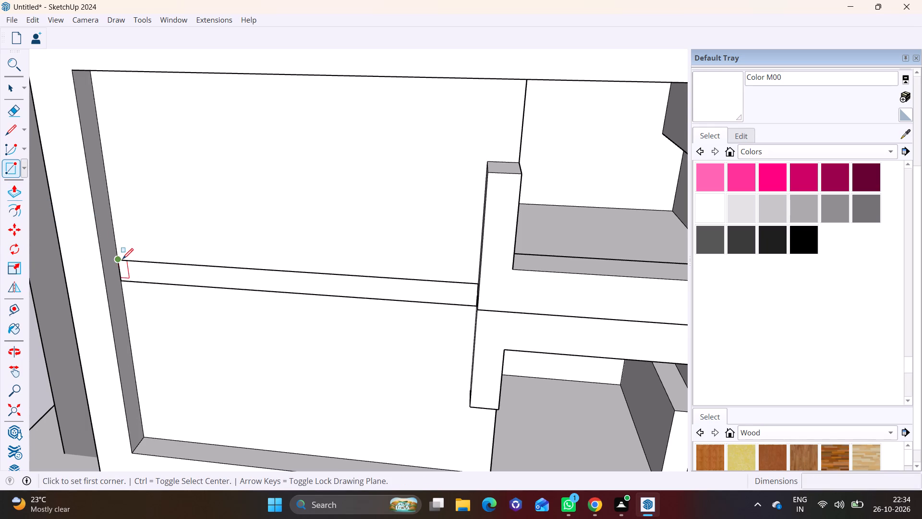
click(122, 259)
scroll(188, 278, up, 5)
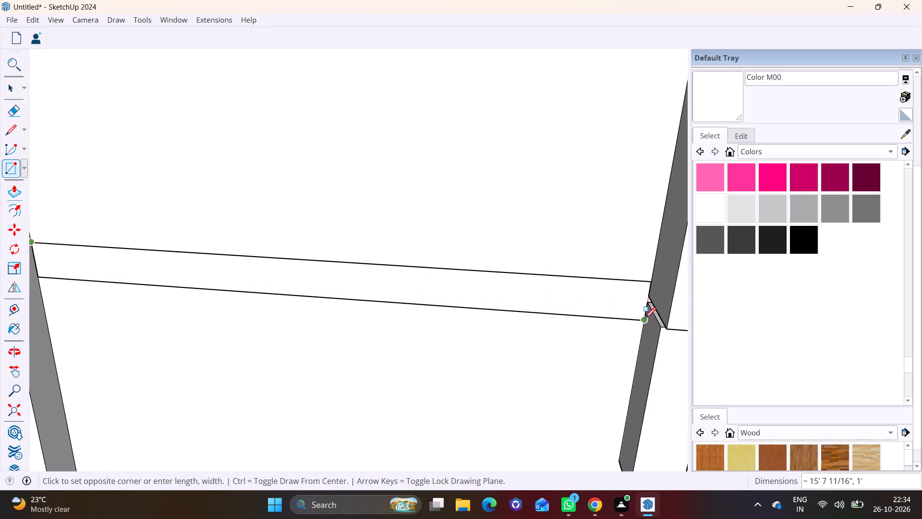
click(645, 318)
Push/Pull the lowest frame's floor band outward about 11 5/16".
key(space)
click(475, 297)
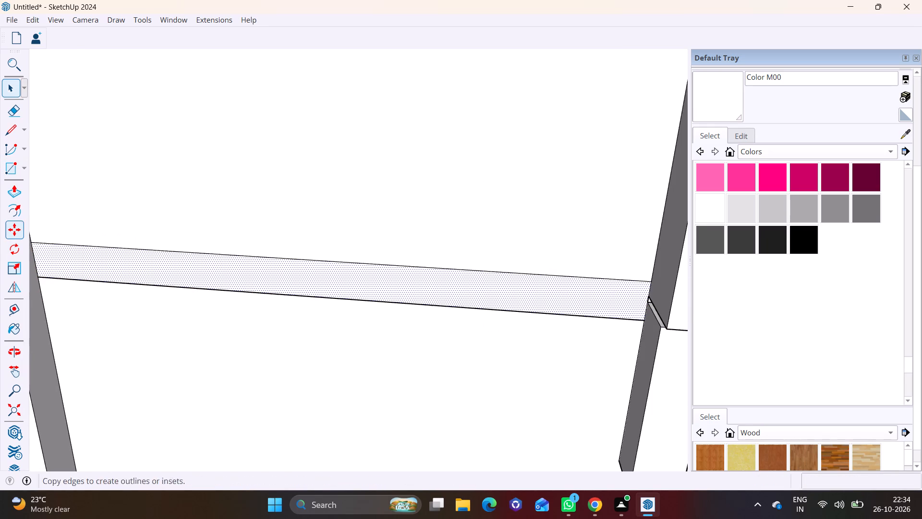
click(13, 194)
click(192, 274)
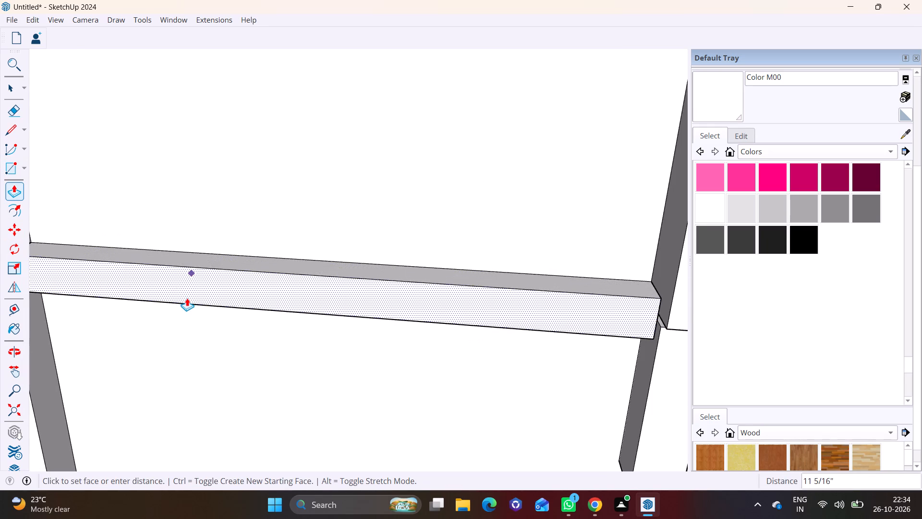
click(185, 300)
scroll(200, 348, down, 10)
middle_drag(233, 385, 239, 371)
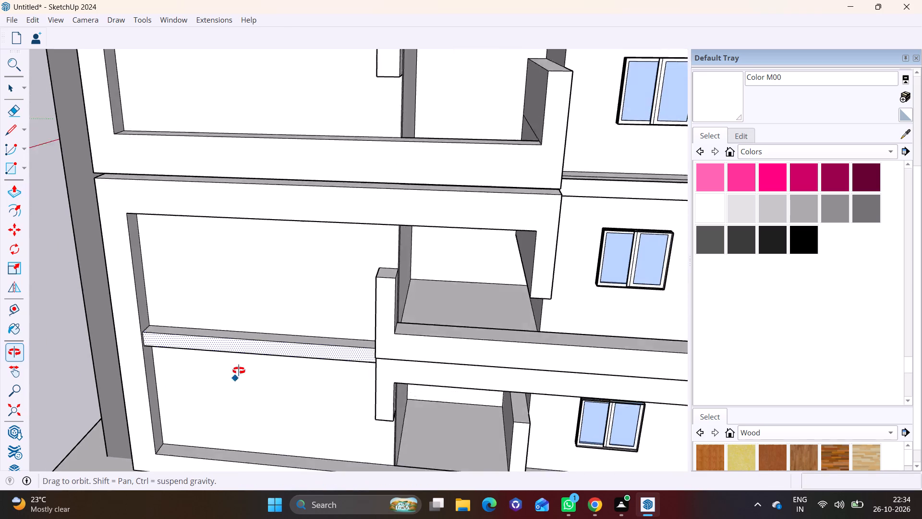
middle_drag(239, 371, 249, 346)
key(space)
Examine the lowest frame's floor band and the surrounding recess and balcony openings from several angles.
shift+middle_drag(230, 349, 246, 309)
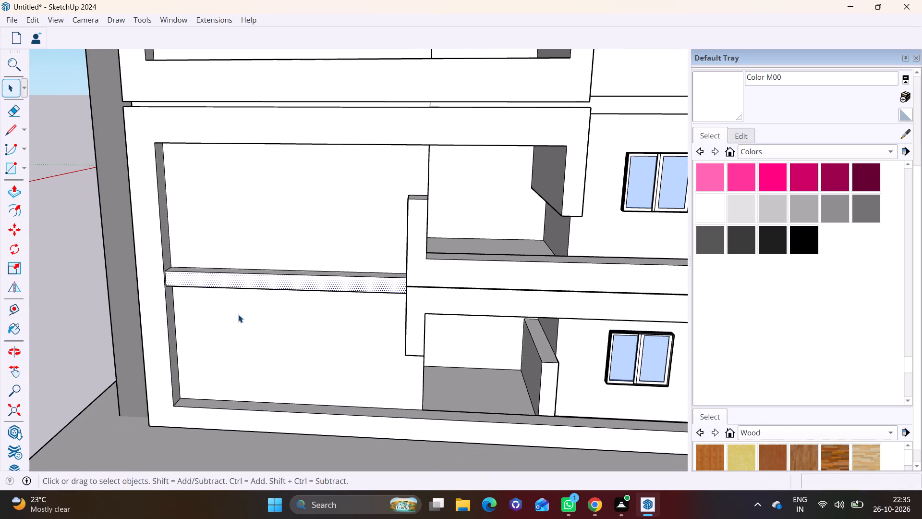
scroll(250, 340, up, 1)
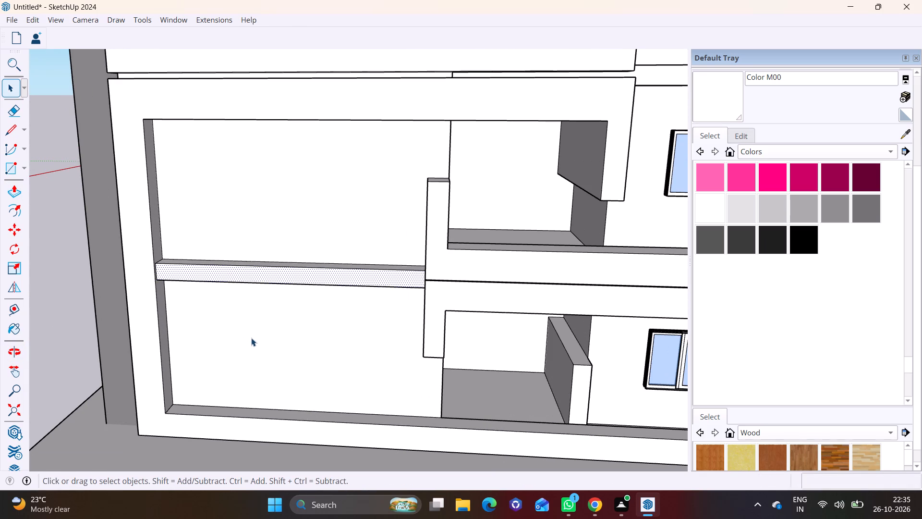
shift+middle_drag(250, 337, 258, 386)
scroll(258, 384, up, 1)
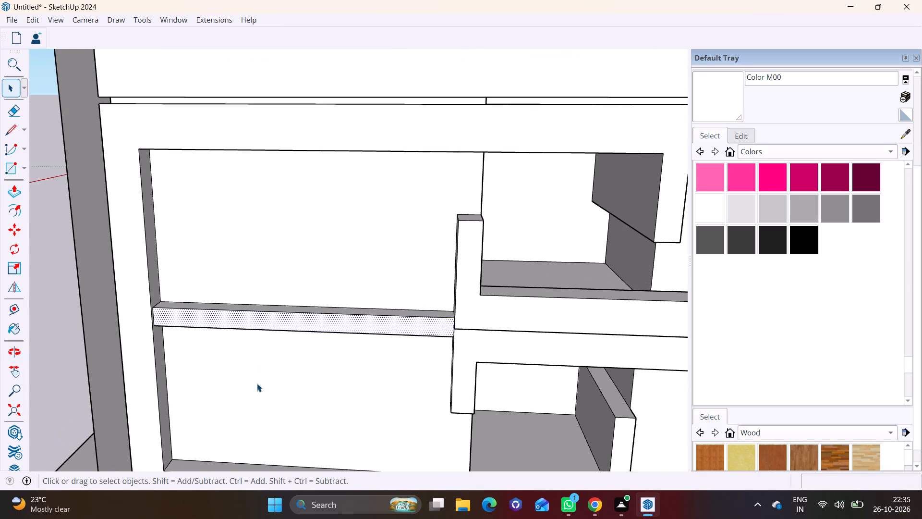
middle_drag(255, 379, 255, 363)
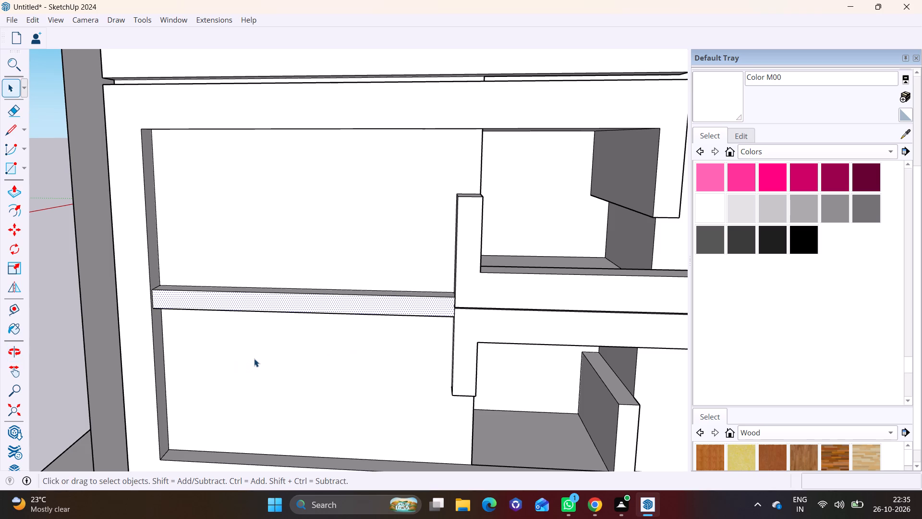
scroll(235, 349, up, 1)
middle_drag(227, 364, 230, 383)
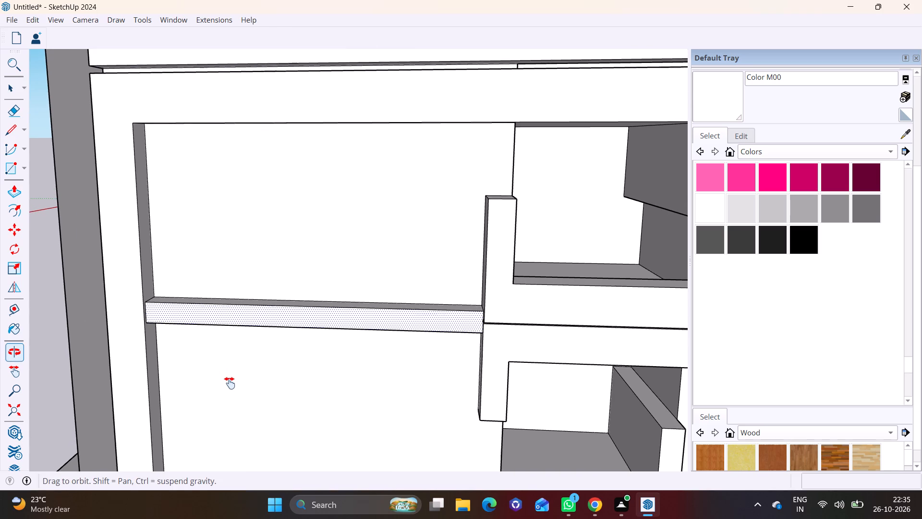
middle_drag(230, 383, 230, 383)
scroll(283, 365, down, 5)
middle_drag(288, 376, 230, 368)
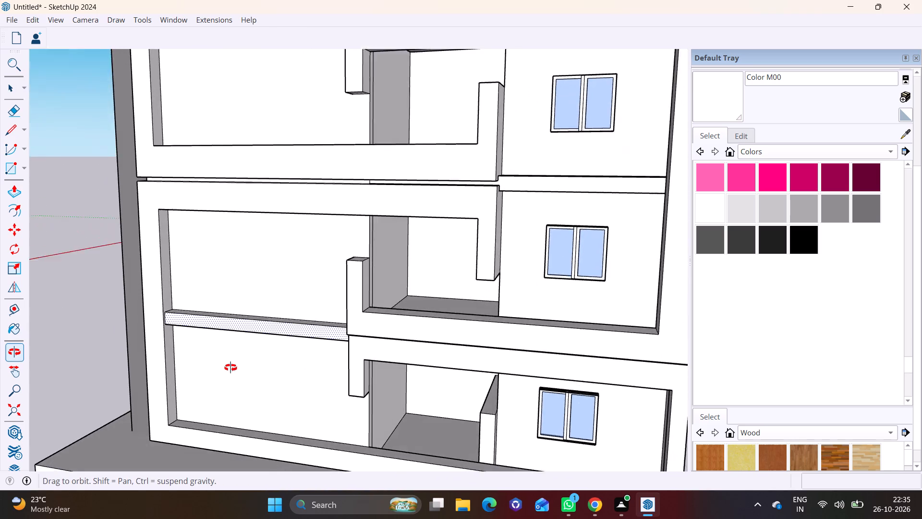
middle_drag(230, 368, 231, 364)
scroll(206, 293, up, 2)
middle_drag(219, 253, 281, 207)
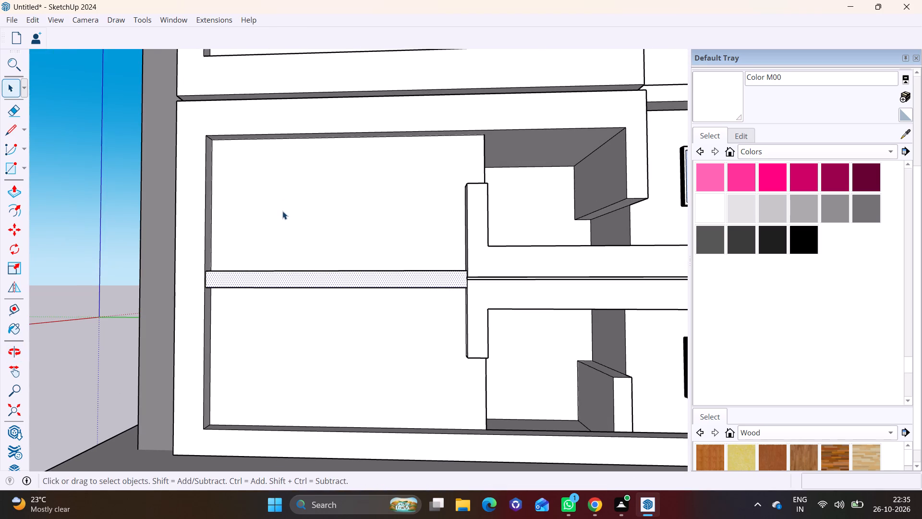
Draw a thin full-width rectangle on the recessed wall just below the top of the lowest frame's windowless bay.
scroll(282, 213, down, 1)
shift+middle_drag(282, 215, 252, 295)
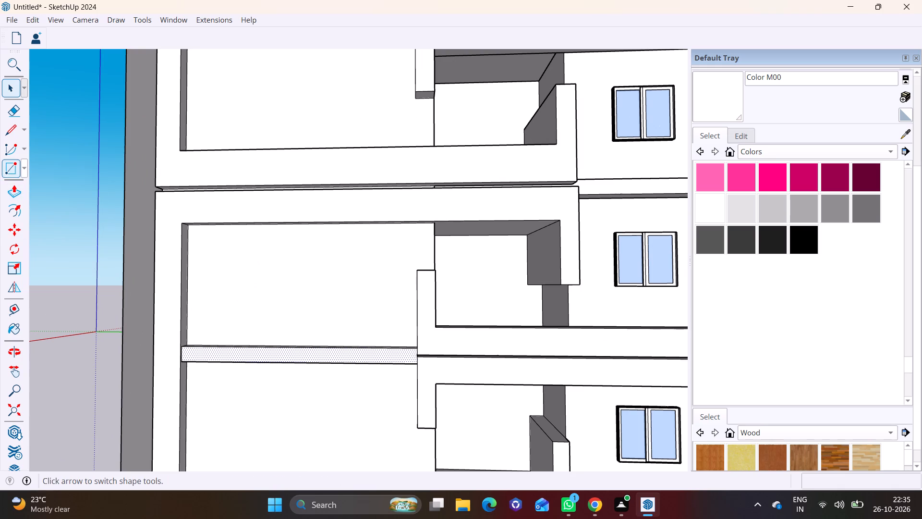
click(24, 171)
click(31, 183)
scroll(181, 239, up, 9)
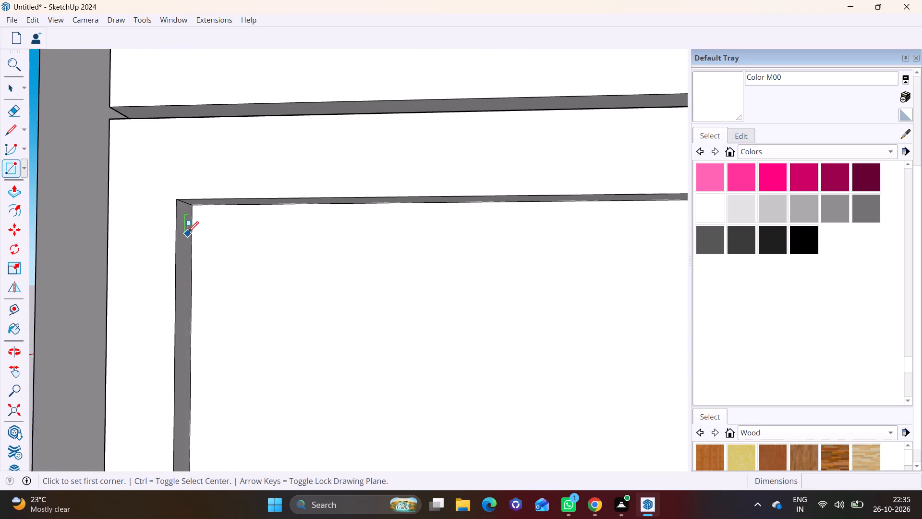
click(194, 218)
scroll(239, 238, down, 3)
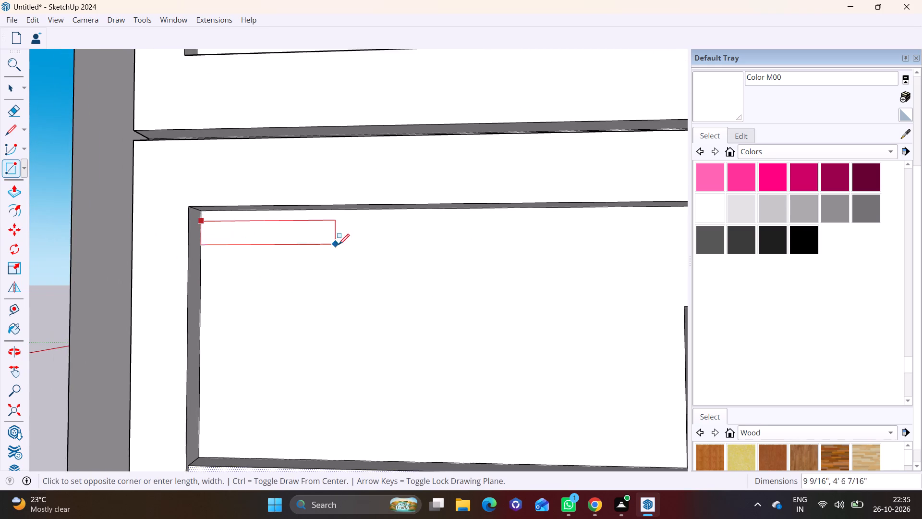
scroll(339, 245, down, 4)
middle_drag(569, 254, 420, 297)
scroll(425, 291, up, 2)
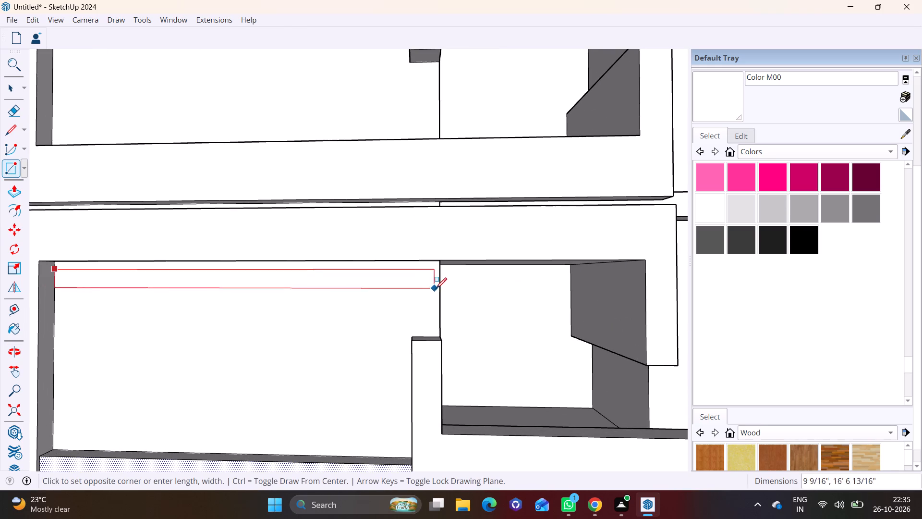
click(440, 286)
Push/Pull the thin strip near the top of the lowest frame's bay outward 3 1/4".
key(space)
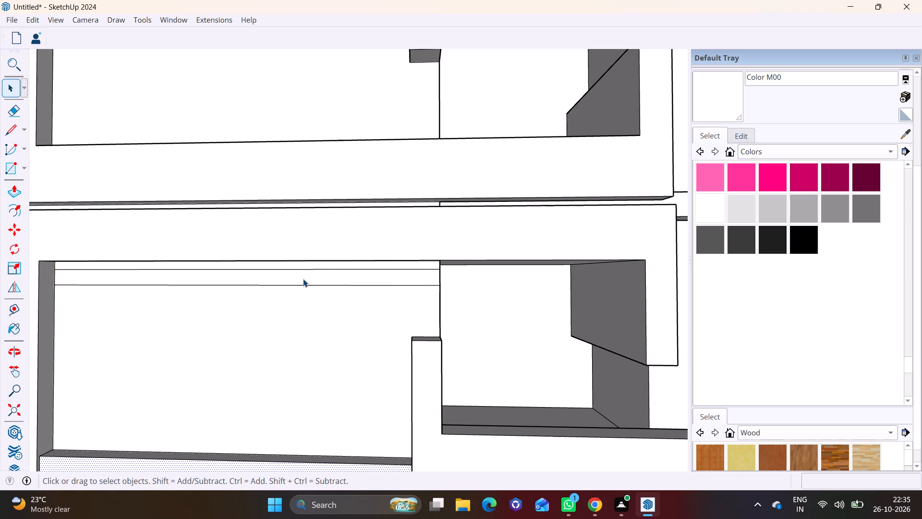
click(303, 279)
middle_drag(303, 276, 173, 347)
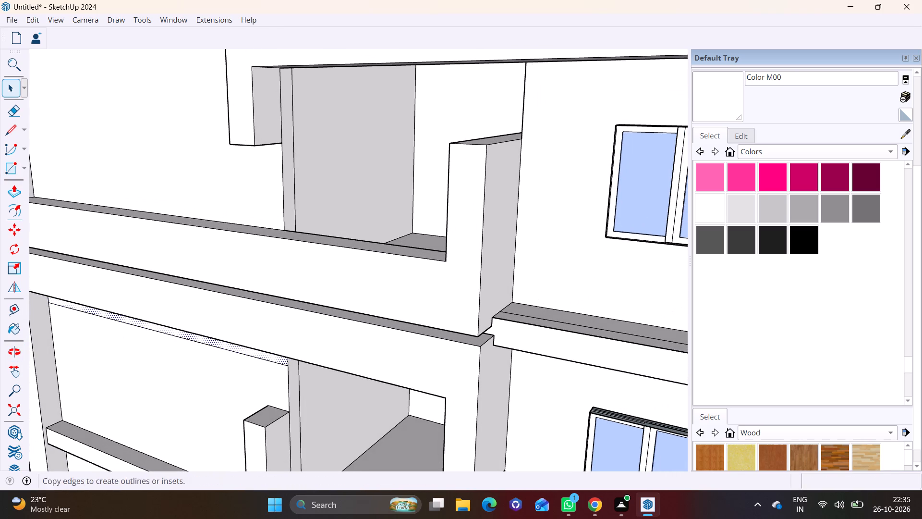
click(11, 196)
middle_drag(195, 298, 228, 241)
scroll(241, 286, up, 3)
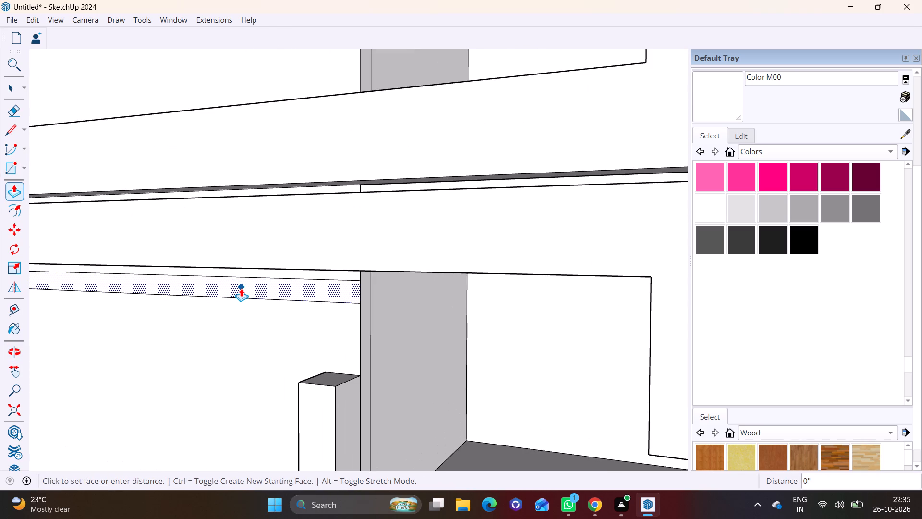
click(241, 288)
click(236, 290)
middle_drag(323, 307, 245, 310)
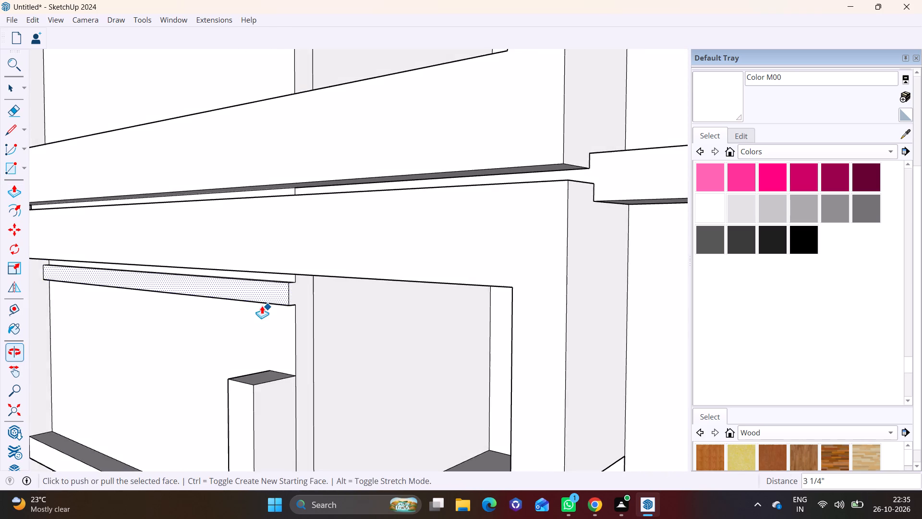
Draw a vertical line along the wall corner at the strip's balcony end, from its lower to its upper edge.
scroll(291, 303, up, 3)
click(5, 132)
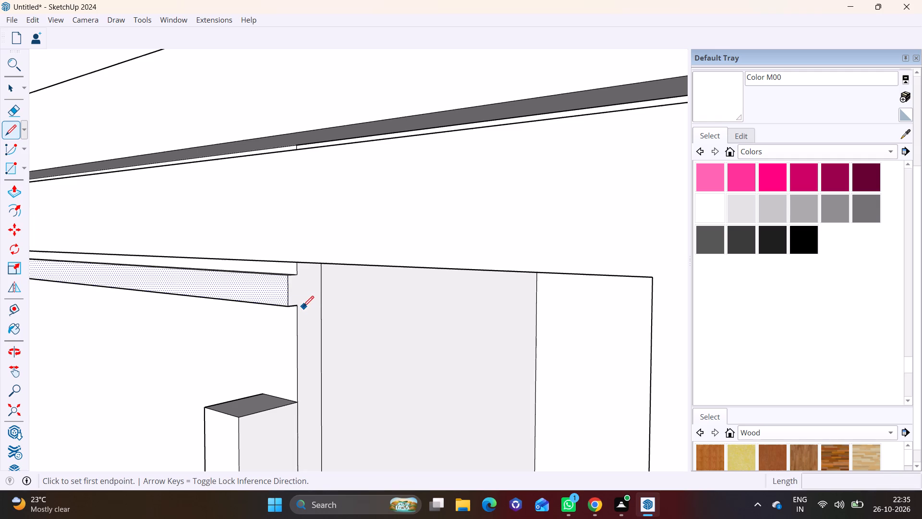
click(299, 305)
click(295, 274)
scroll(259, 300, down, 2)
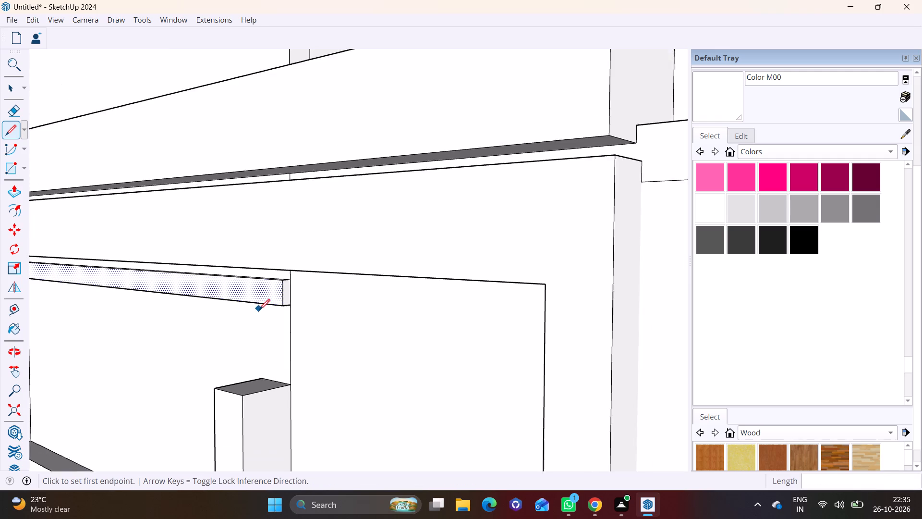
Delete the wall face that closes the balcony opening beside the end of the thin strip.
scroll(259, 309, down, 3)
key(space)
click(437, 336)
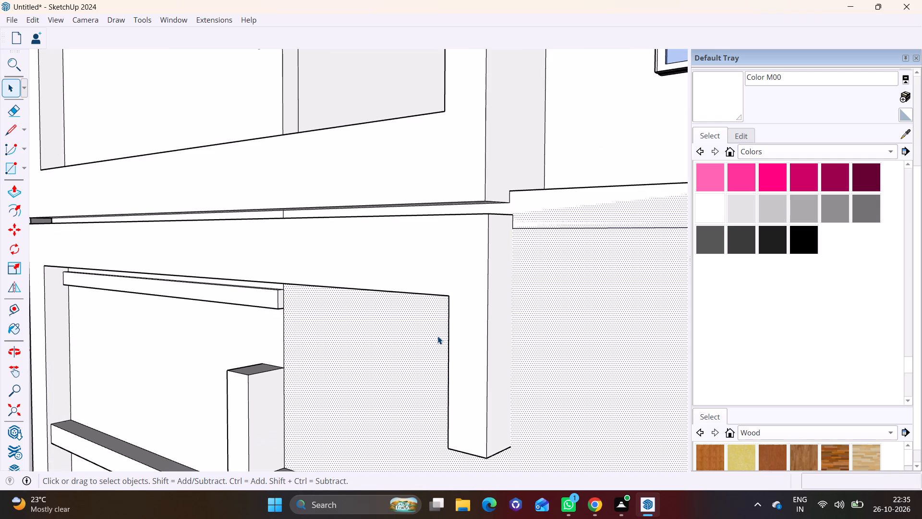
key(Delete)
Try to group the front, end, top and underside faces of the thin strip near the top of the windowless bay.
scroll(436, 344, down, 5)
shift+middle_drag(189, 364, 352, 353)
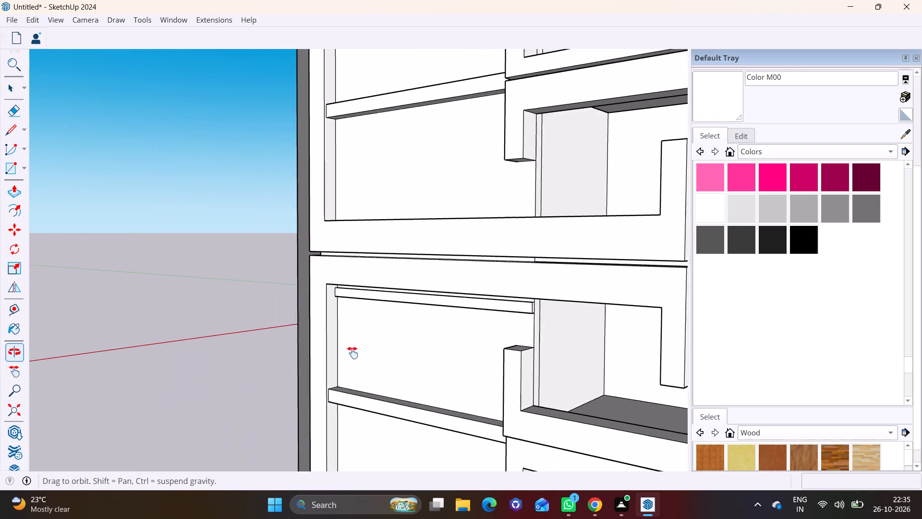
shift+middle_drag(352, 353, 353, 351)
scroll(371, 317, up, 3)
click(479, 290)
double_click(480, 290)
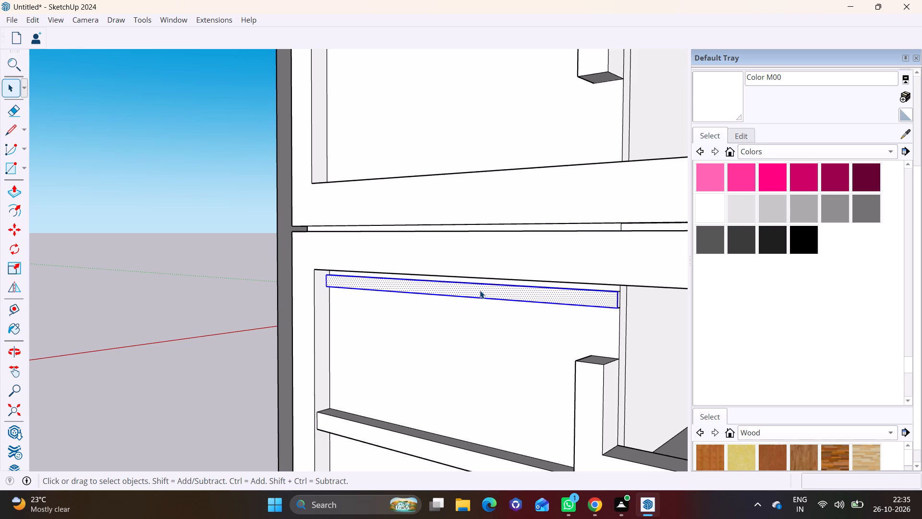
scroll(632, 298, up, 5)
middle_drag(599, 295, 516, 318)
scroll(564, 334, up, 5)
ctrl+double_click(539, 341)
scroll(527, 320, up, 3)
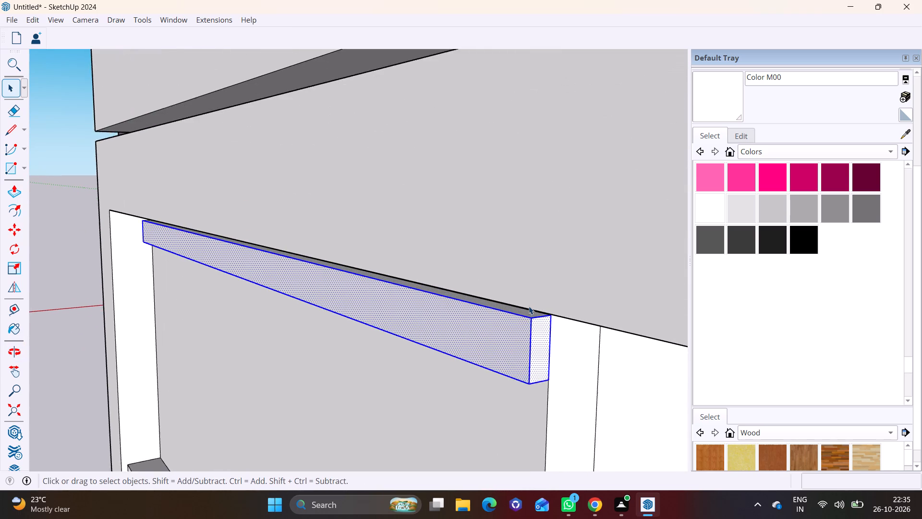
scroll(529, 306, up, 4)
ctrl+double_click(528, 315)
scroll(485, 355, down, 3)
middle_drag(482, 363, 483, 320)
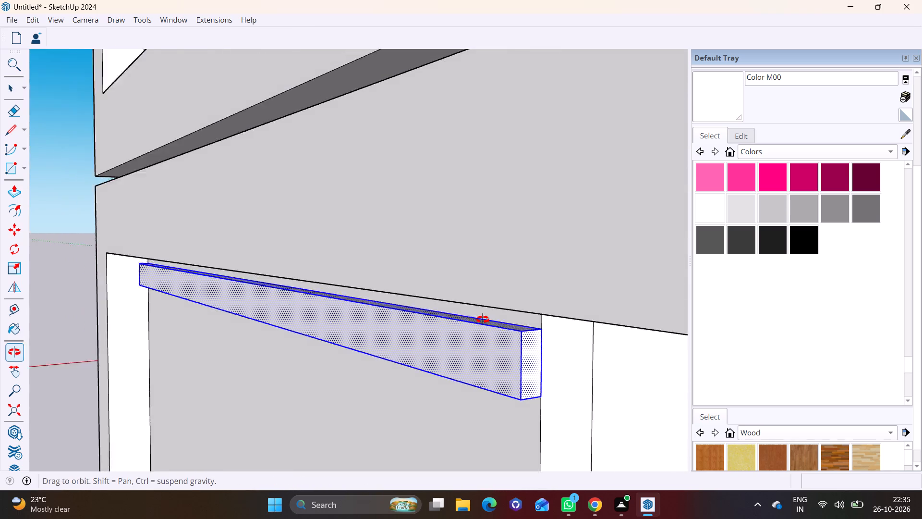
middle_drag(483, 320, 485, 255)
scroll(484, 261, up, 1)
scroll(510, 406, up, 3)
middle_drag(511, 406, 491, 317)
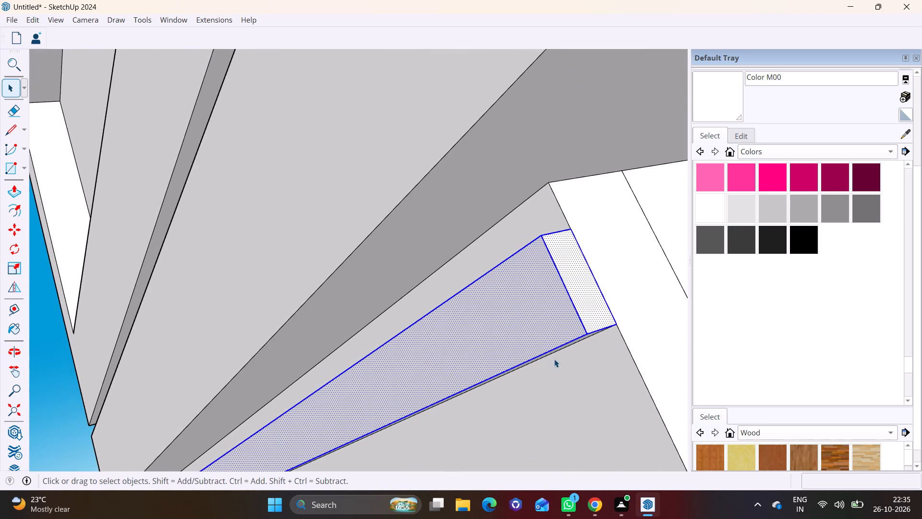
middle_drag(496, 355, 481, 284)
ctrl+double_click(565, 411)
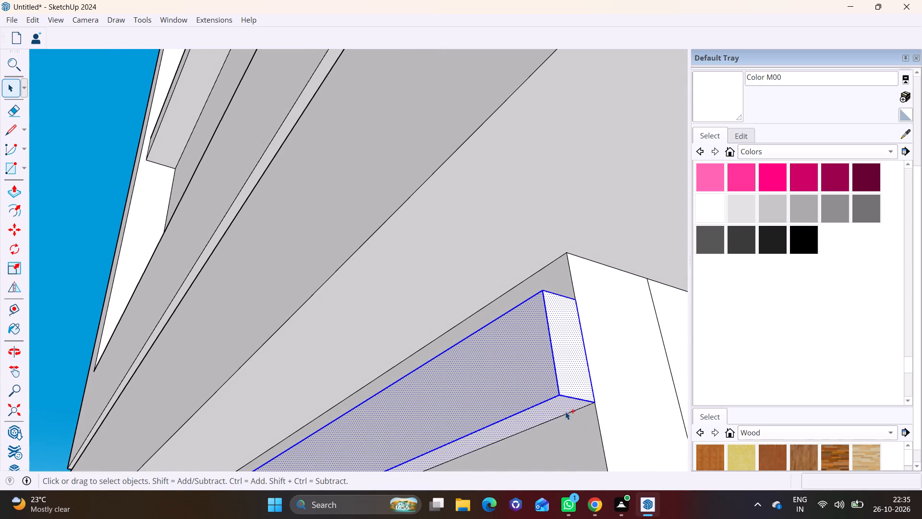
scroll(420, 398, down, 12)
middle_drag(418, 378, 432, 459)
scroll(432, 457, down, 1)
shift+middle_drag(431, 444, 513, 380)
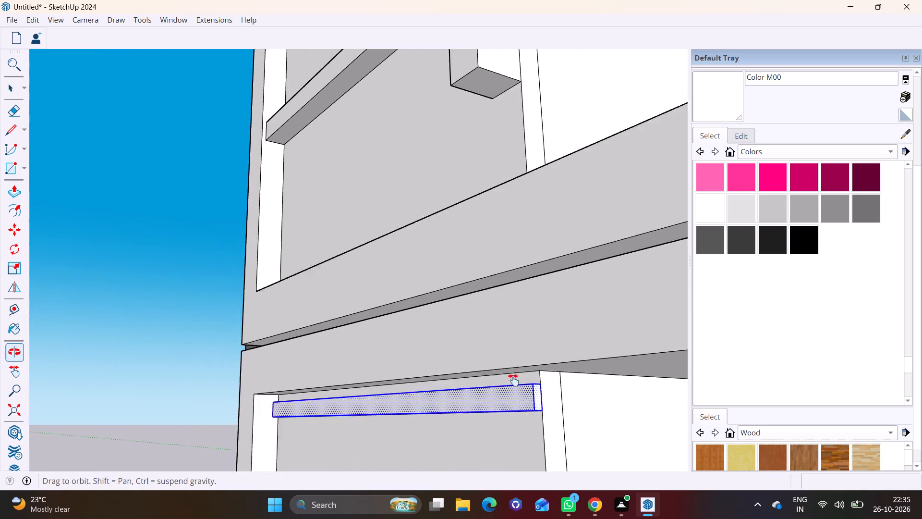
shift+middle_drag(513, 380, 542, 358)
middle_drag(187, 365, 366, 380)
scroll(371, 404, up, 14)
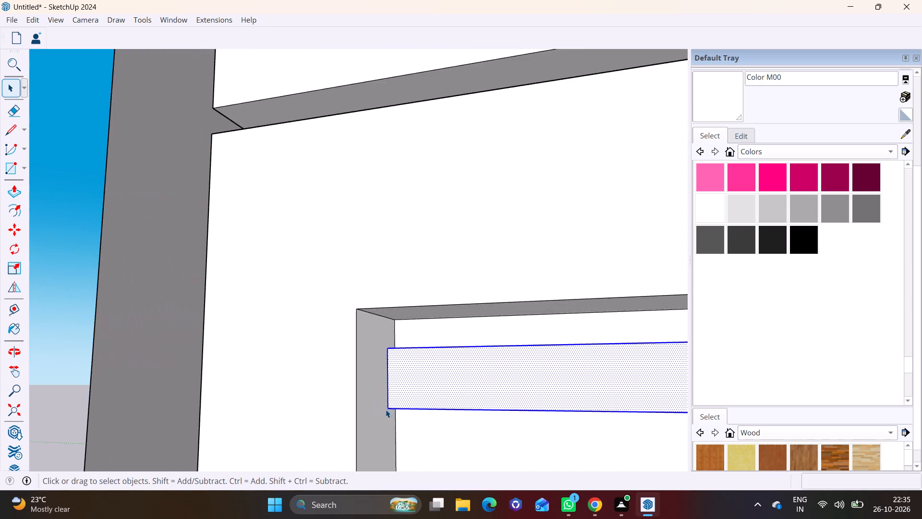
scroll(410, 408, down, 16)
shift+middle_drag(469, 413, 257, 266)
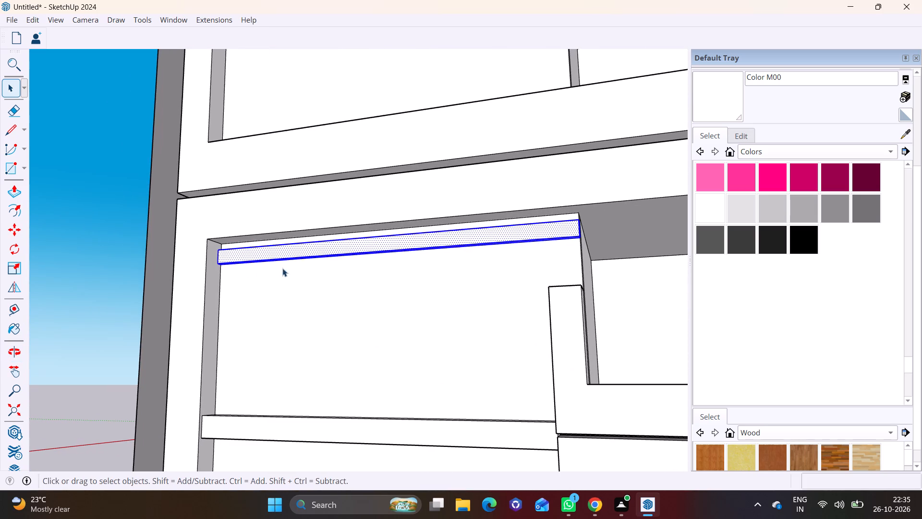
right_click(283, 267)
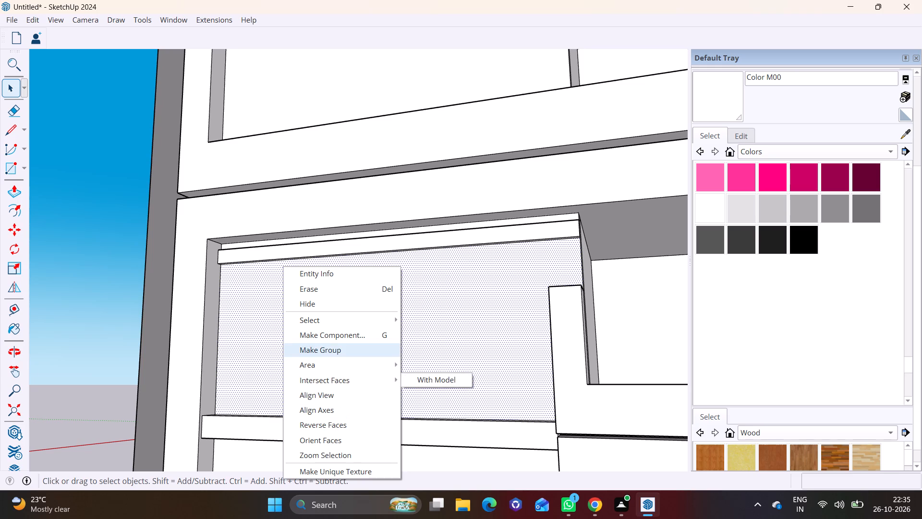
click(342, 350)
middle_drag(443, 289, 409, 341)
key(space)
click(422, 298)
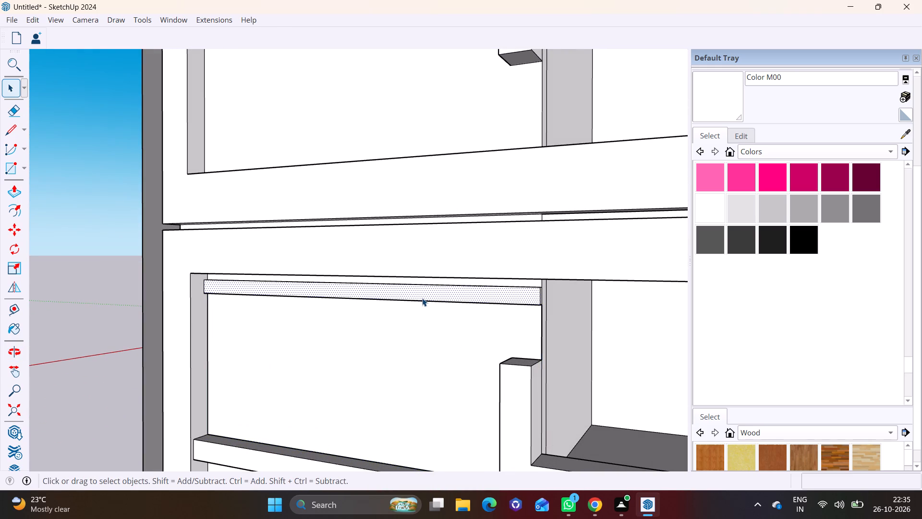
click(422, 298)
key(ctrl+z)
Select the thin strip's front, end, top and underside faces with their edges and make them a group.
scroll(417, 291, up, 6)
double_click(409, 298)
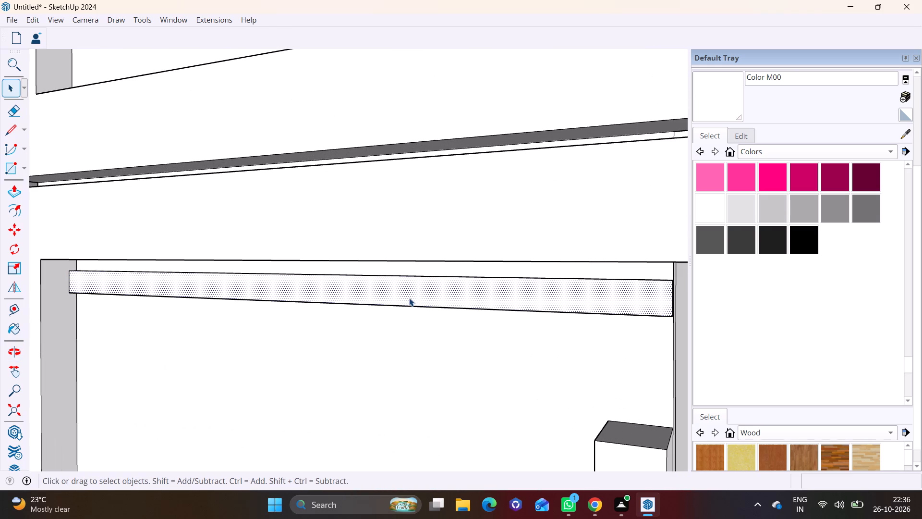
middle_drag(462, 292, 350, 334)
scroll(632, 334, up, 5)
middle_drag(618, 333, 614, 321)
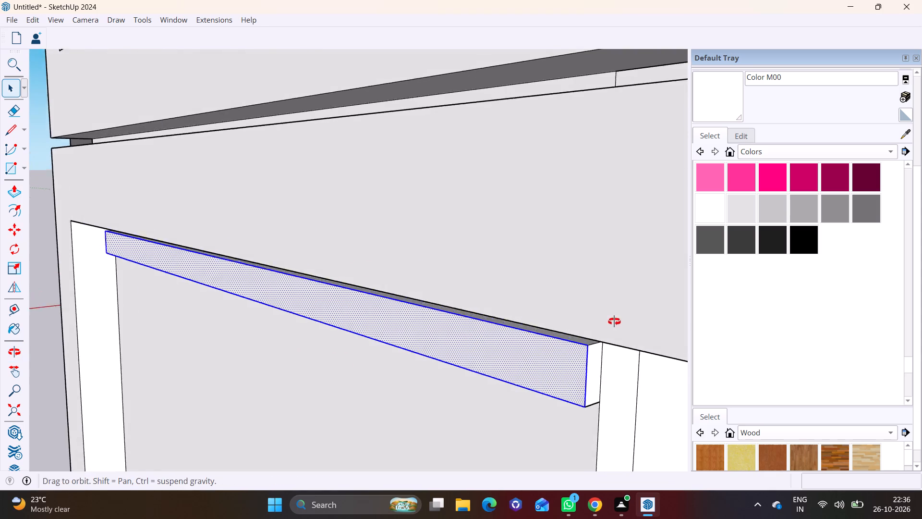
middle_drag(614, 321, 589, 311)
scroll(591, 312, up, 1)
ctrl+double_click(594, 371)
ctrl+double_click(592, 349)
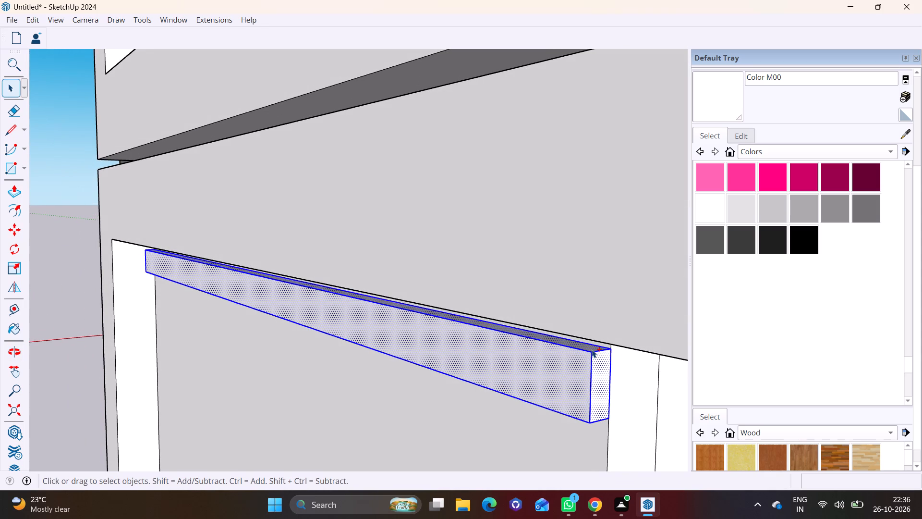
middle_drag(619, 393, 599, 267)
ctrl+double_click(612, 417)
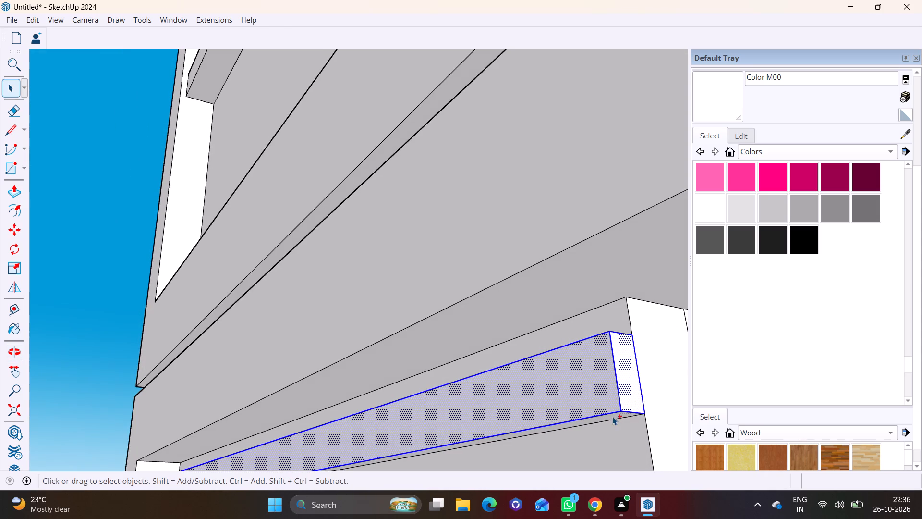
right_click(558, 386)
click(581, 295)
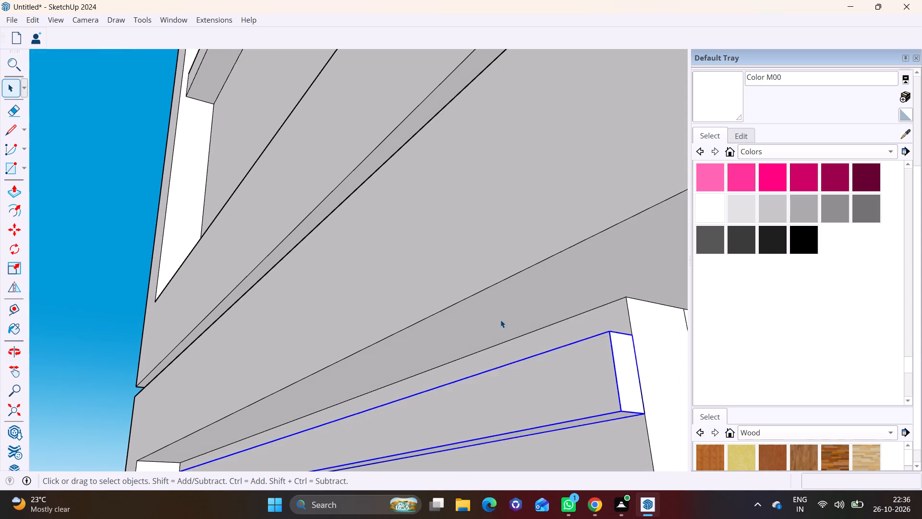
Copy the grouped strip straight down the recessed wall by about 9 11/16", leaving a narrow gap below the original.
scroll(498, 333, down, 2)
middle_drag(513, 350, 543, 442)
scroll(552, 408, down, 3)
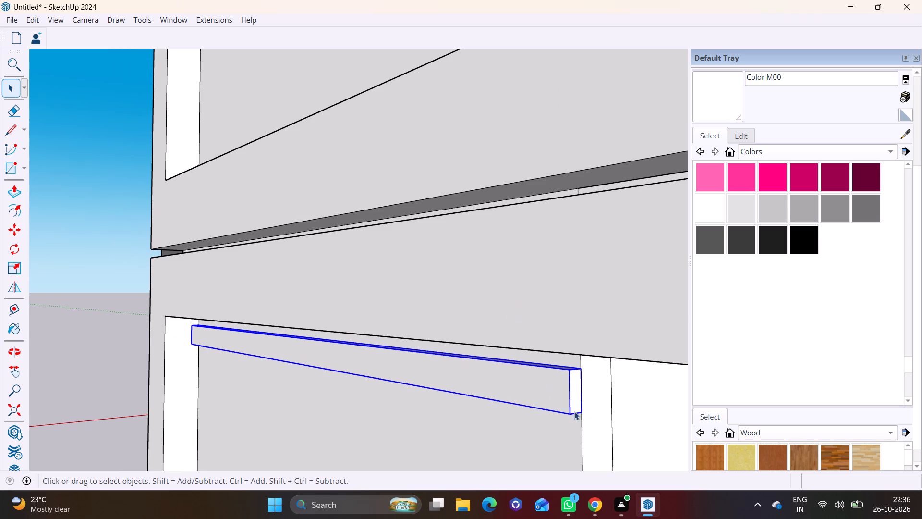
shift+middle_drag(574, 412, 463, 303)
key(space)
click(464, 340)
click(462, 266)
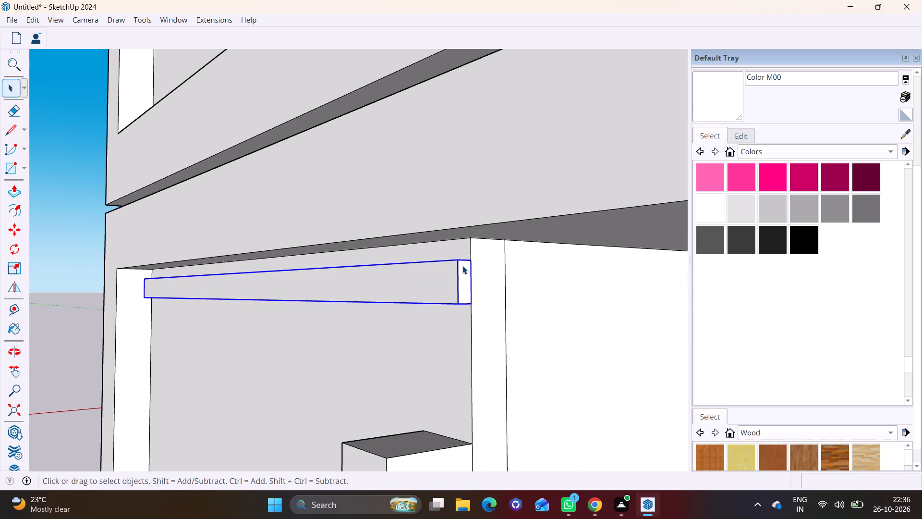
key(m)
key(b)
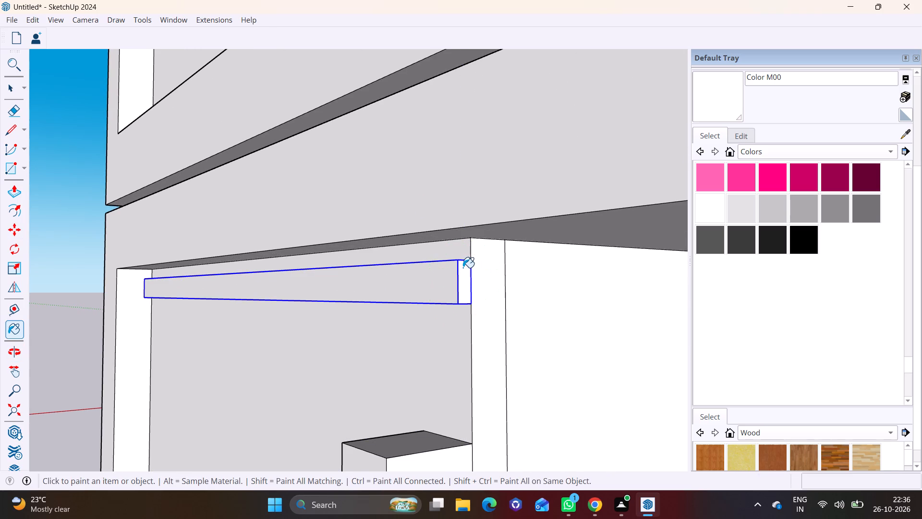
key(m)
key(c)
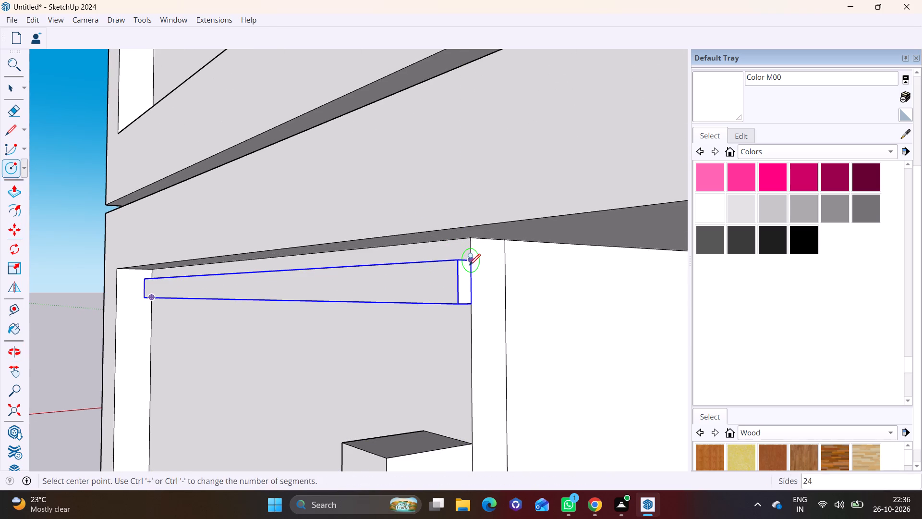
key(space)
key(space)
key(m)
click(473, 262)
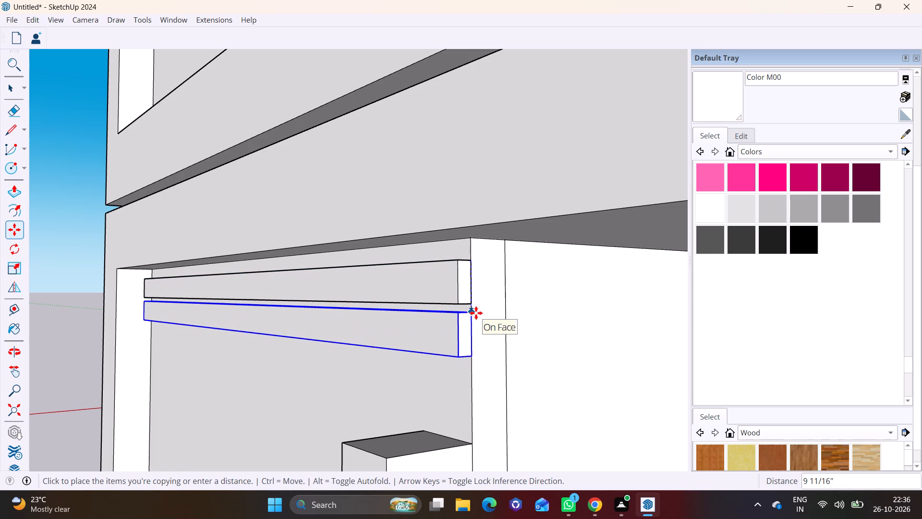
click(476, 313)
Place two more strip copies down the wall, about 9 1/4" and 9 13/16" below the preceding strip.
click(474, 313)
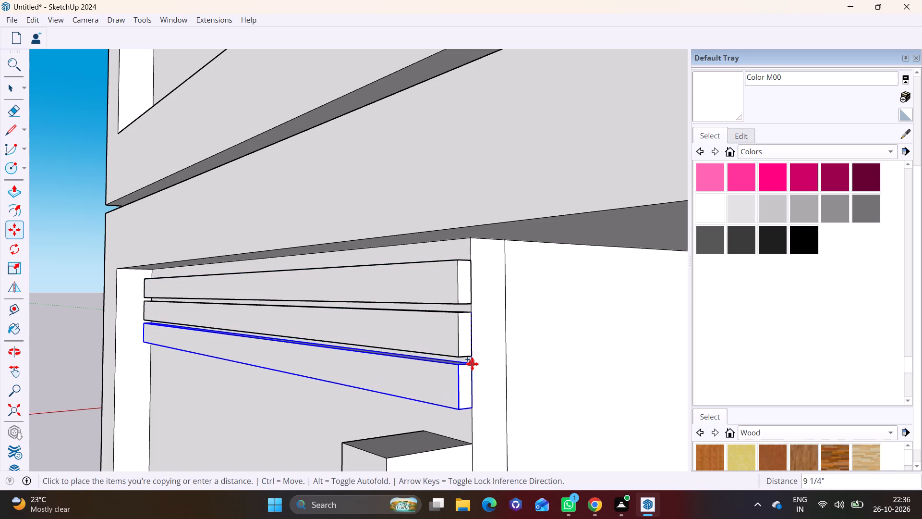
click(472, 364)
click(469, 366)
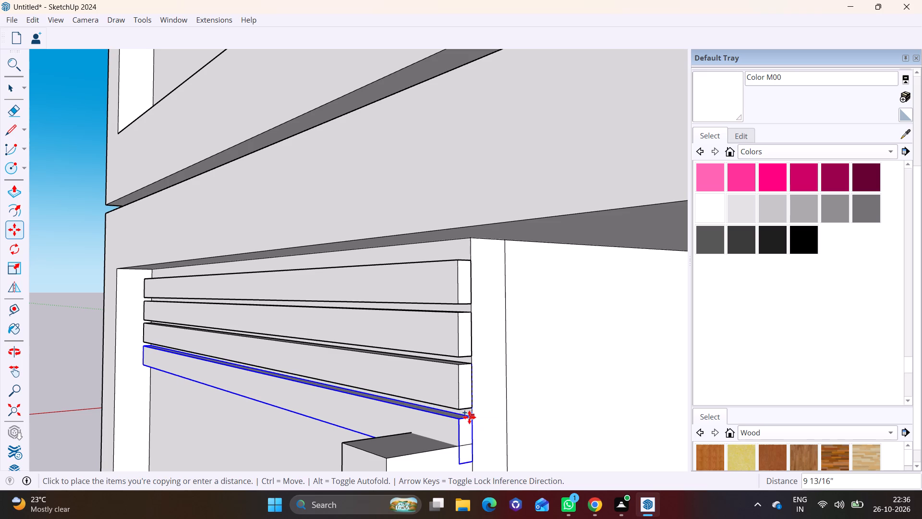
click(469, 417)
Examine the stack of strips and where its lowest copy meets the balcony post from several angles.
ctrl+middle_drag(475, 417, 443, 275)
scroll(440, 285, down, 10)
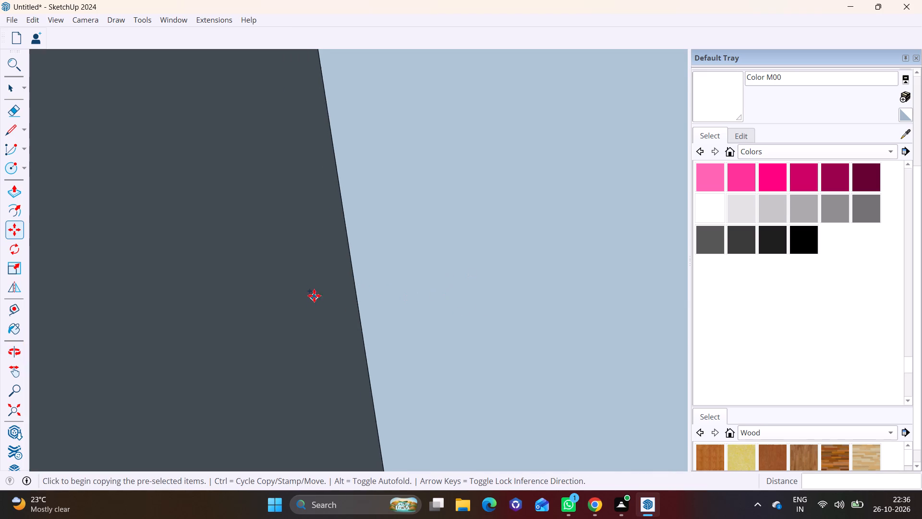
scroll(314, 296, down, 20)
scroll(314, 296, down, 14)
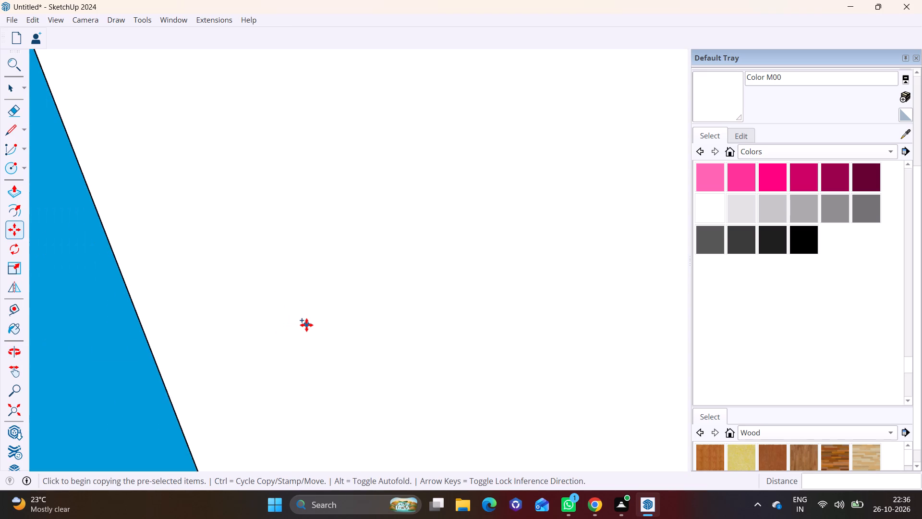
scroll(306, 325, down, 20)
scroll(306, 325, down, 14)
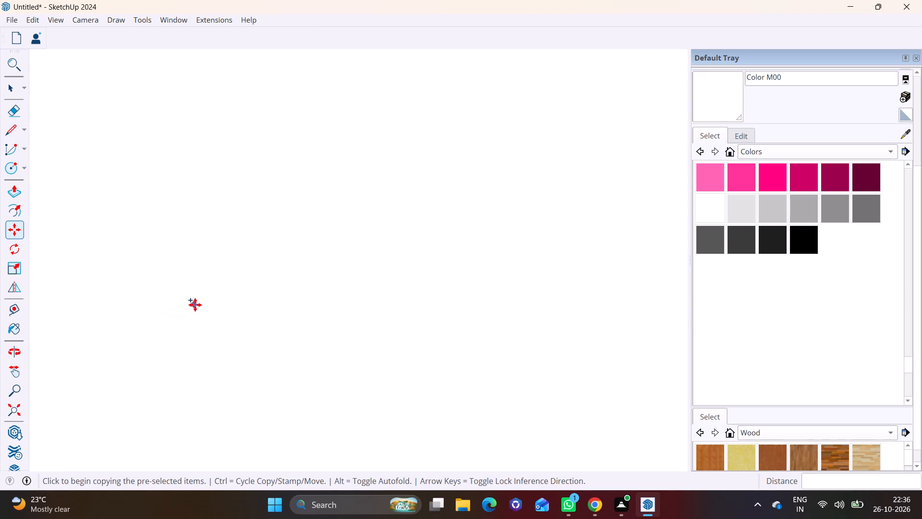
scroll(195, 305, down, 20)
scroll(195, 305, down, 5)
middle_drag(220, 289, 329, 354)
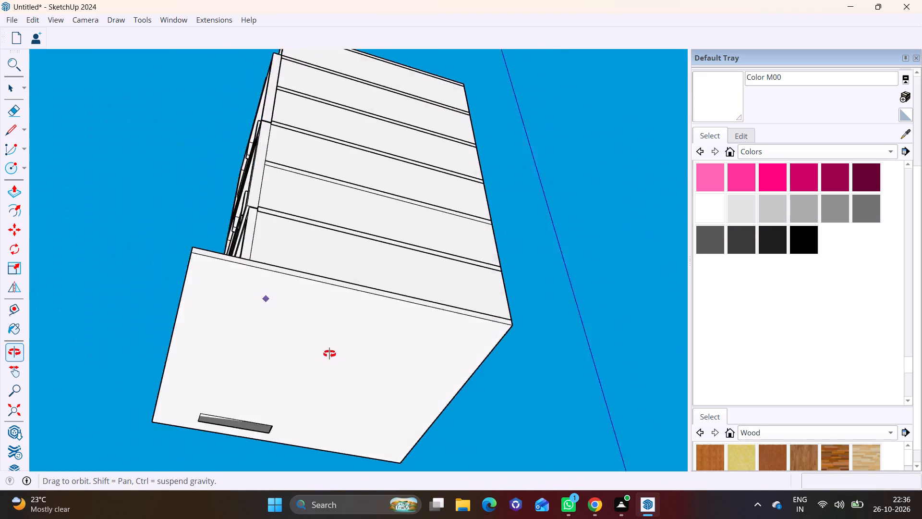
middle_drag(329, 354, 381, 408)
middle_drag(291, 340, 368, 225)
scroll(157, 373, up, 3)
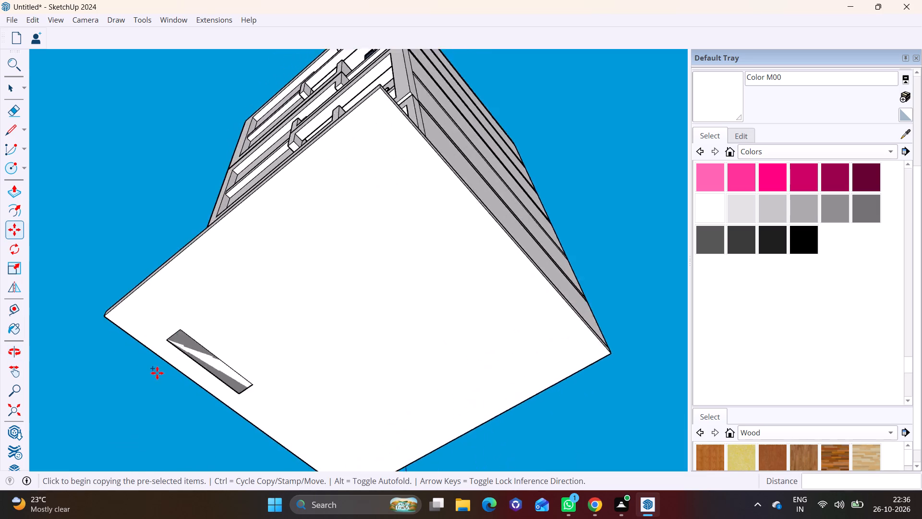
middle_drag(408, 199, 412, 391)
scroll(412, 391, down, 1)
scroll(413, 372, up, 7)
middle_drag(303, 309, 322, 367)
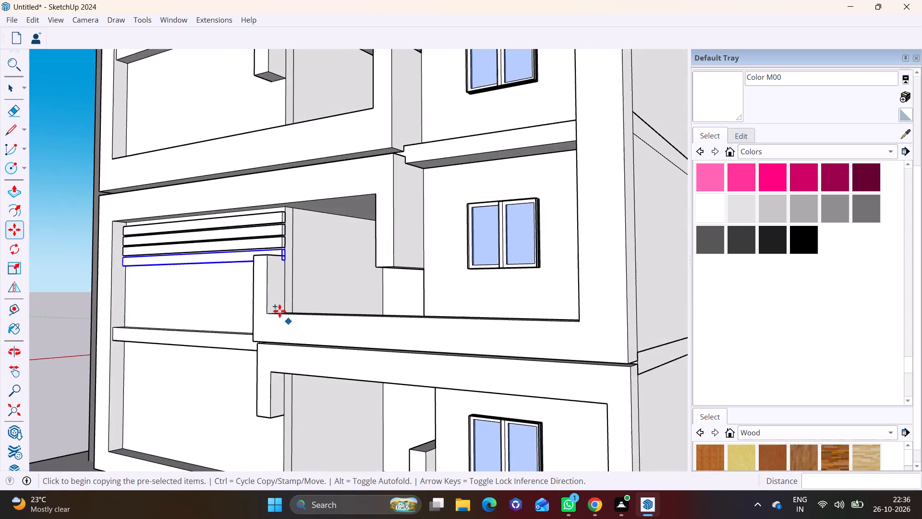
middle_drag(273, 301, 394, 337)
scroll(299, 304, up, 4)
middle_drag(380, 317, 311, 327)
scroll(338, 304, up, 4)
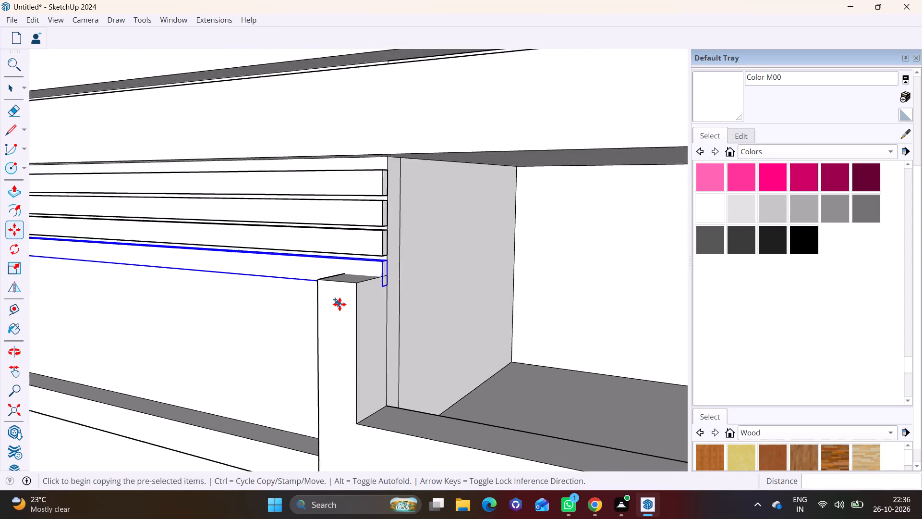
scroll(340, 304, up, 4)
scroll(340, 304, down, 6)
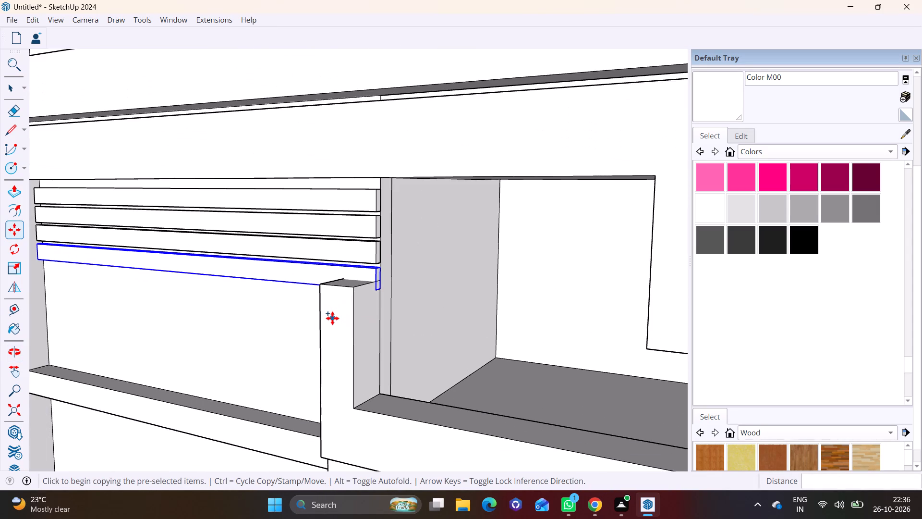
middle_drag(343, 333, 551, 352)
scroll(441, 314, up, 3)
middle_drag(443, 330, 355, 345)
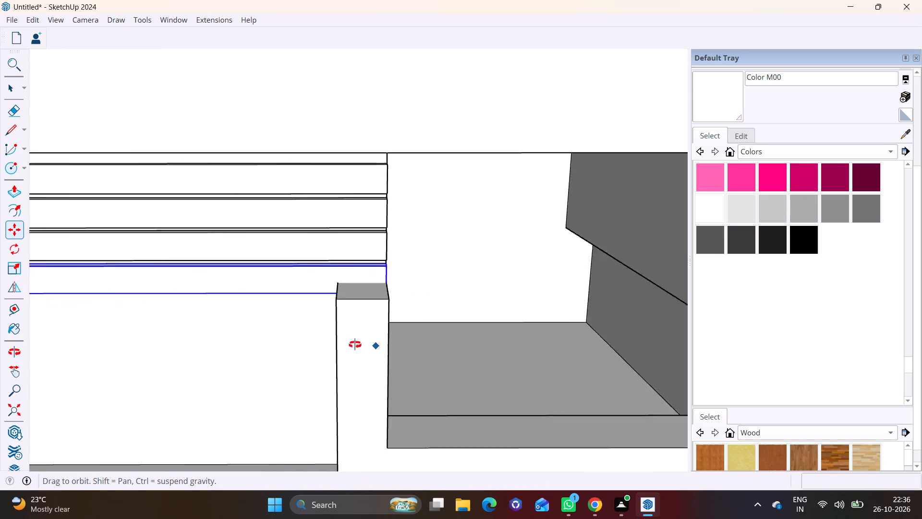
middle_drag(355, 345, 317, 333)
scroll(353, 306, up, 6)
middle_drag(343, 309, 291, 316)
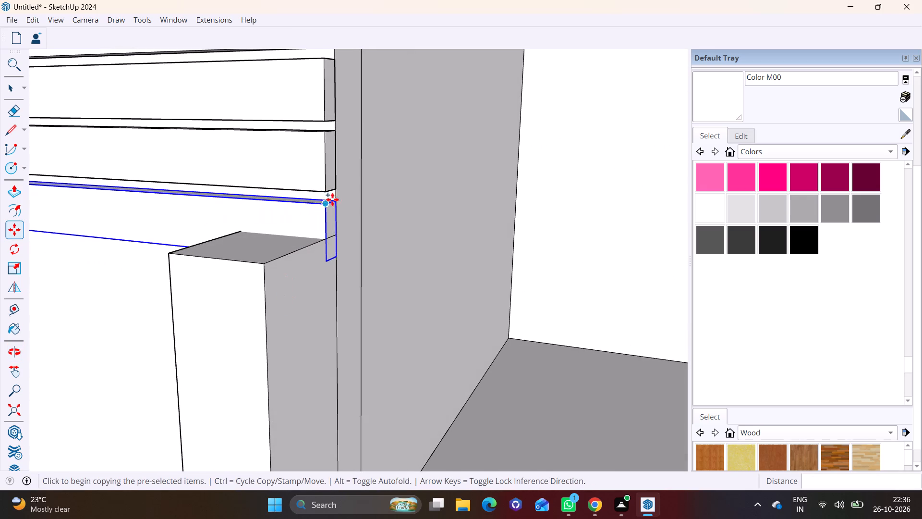
Place four more strip copies down the wall behind the balcony post, each about 9 1/2" to 9 11/16" below the previous one.
click(335, 200)
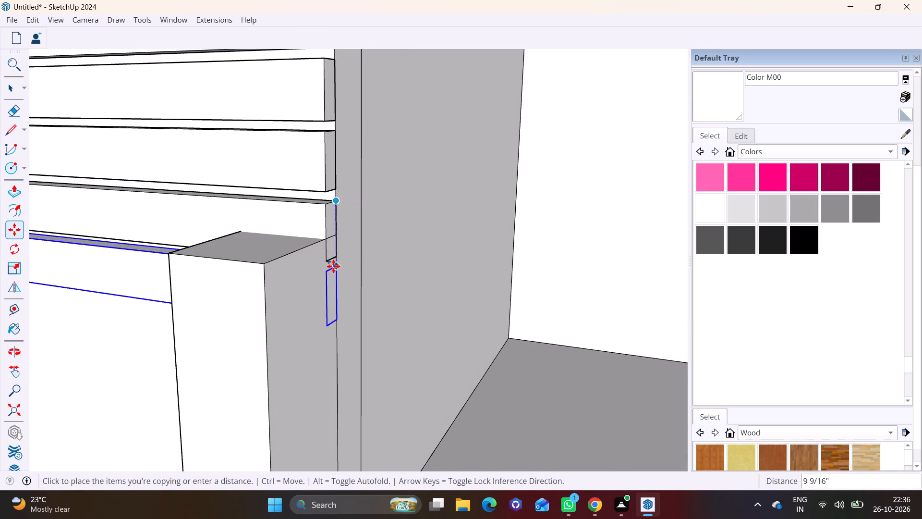
click(334, 272)
ctrl+middle_drag(336, 270, 340, 161)
middle_drag(331, 200, 335, 321)
middle_drag(335, 321, 358, 191)
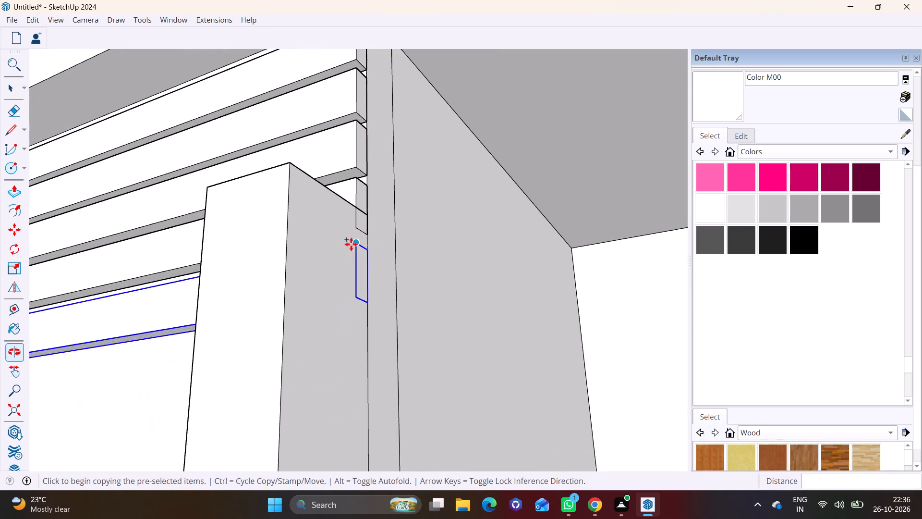
middle_drag(351, 272, 351, 340)
shift+middle_drag(358, 338, 373, 224)
middle_drag(366, 250, 360, 294)
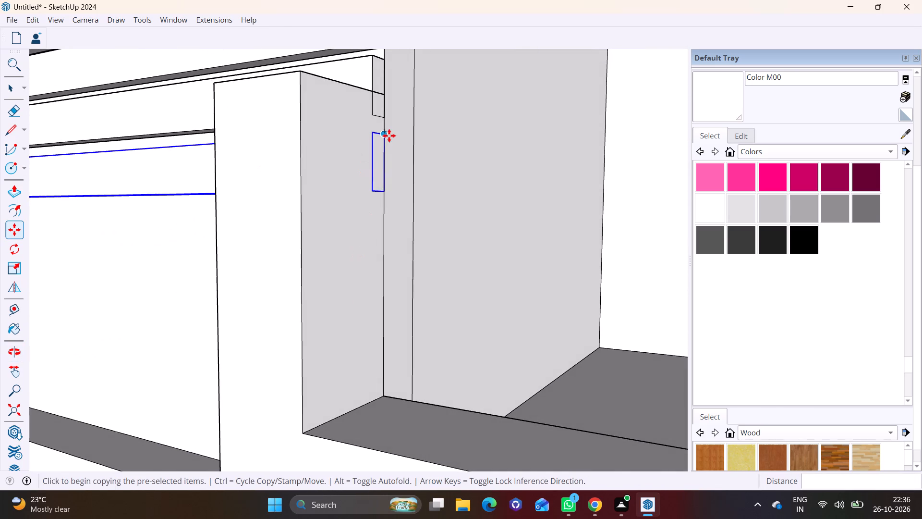
click(387, 135)
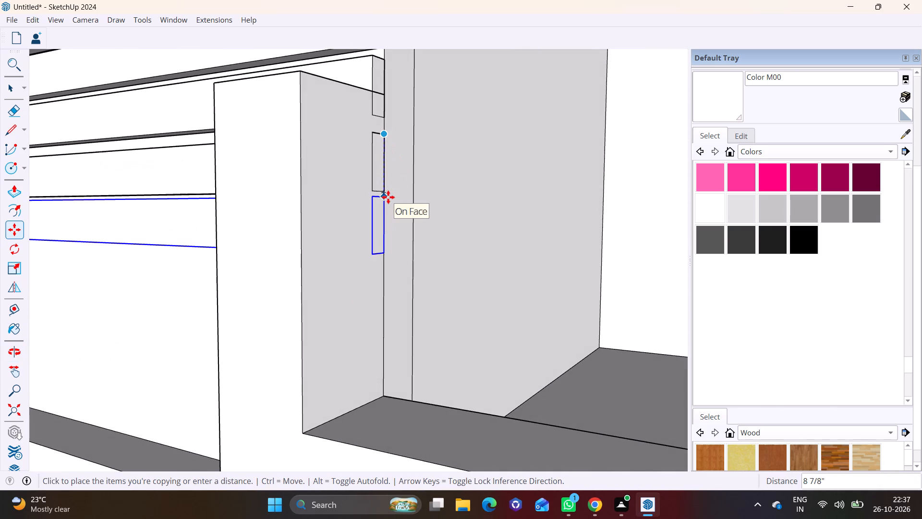
click(384, 203)
click(381, 204)
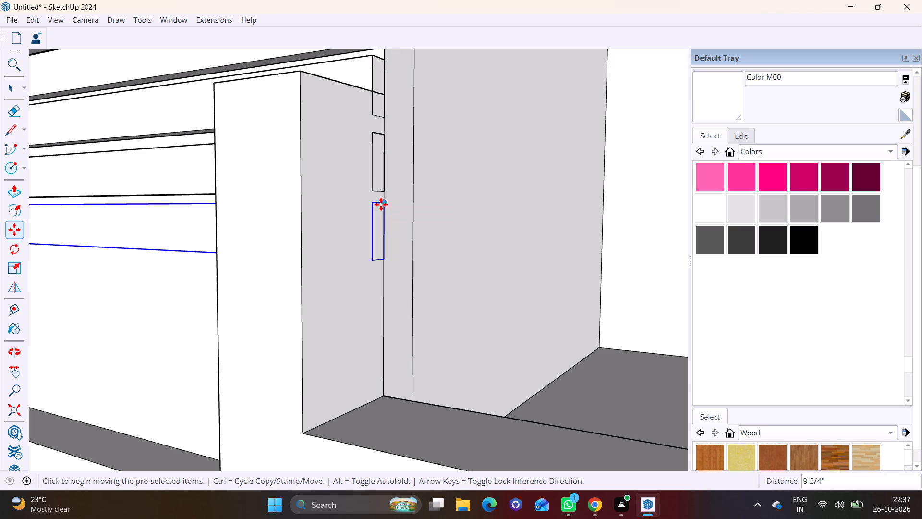
click(385, 270)
click(384, 272)
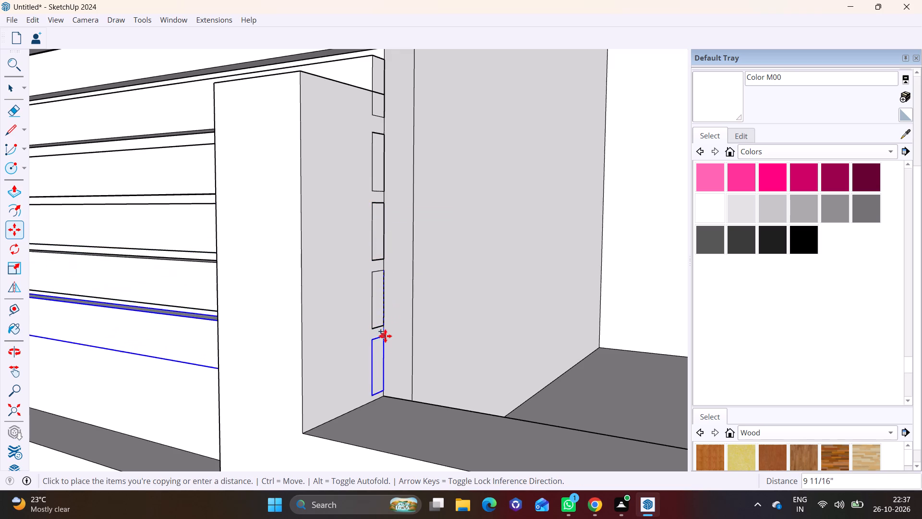
click(384, 336)
Copy the strip twice more down to the ledge, about 10" and 1' below the preceding strip, and clear the selection.
scroll(371, 339, down, 2)
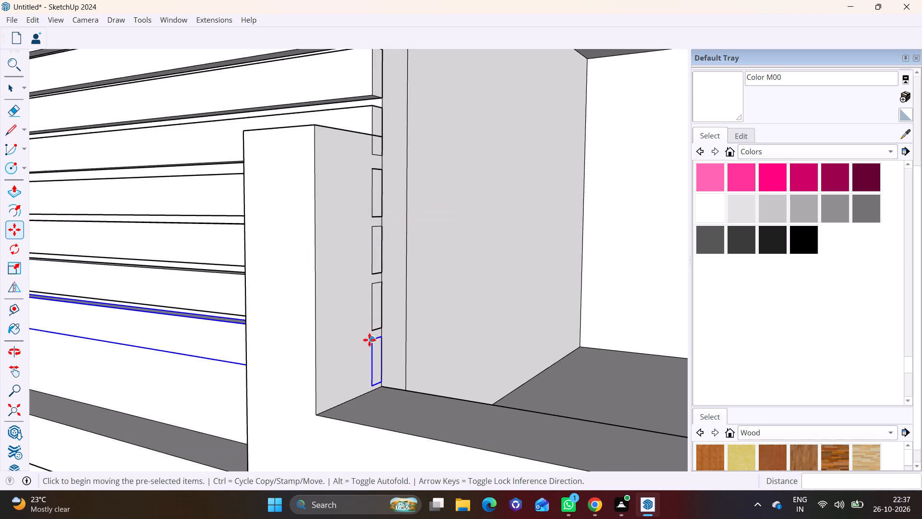
middle_drag(368, 340, 582, 239)
scroll(412, 257, down, 1)
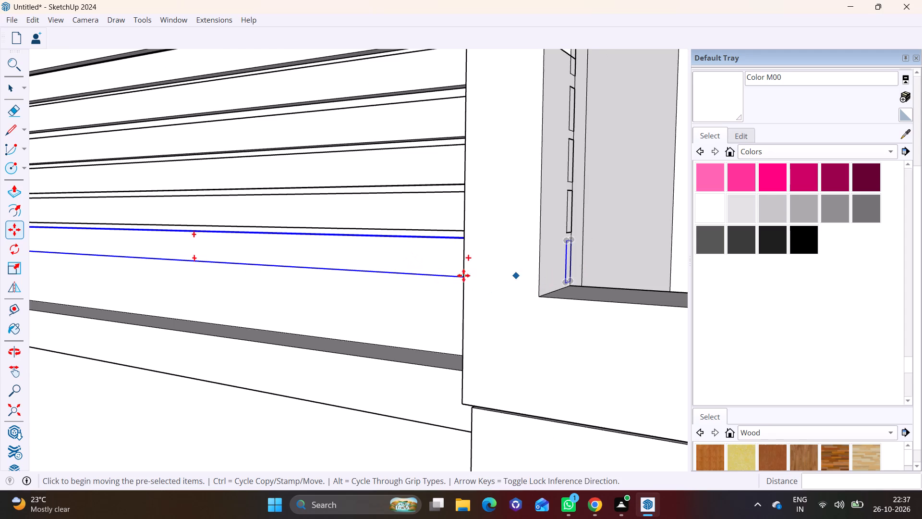
shift+middle_drag(430, 294, 479, 301)
shift+middle_drag(222, 254, 452, 302)
scroll(137, 253, up, 5)
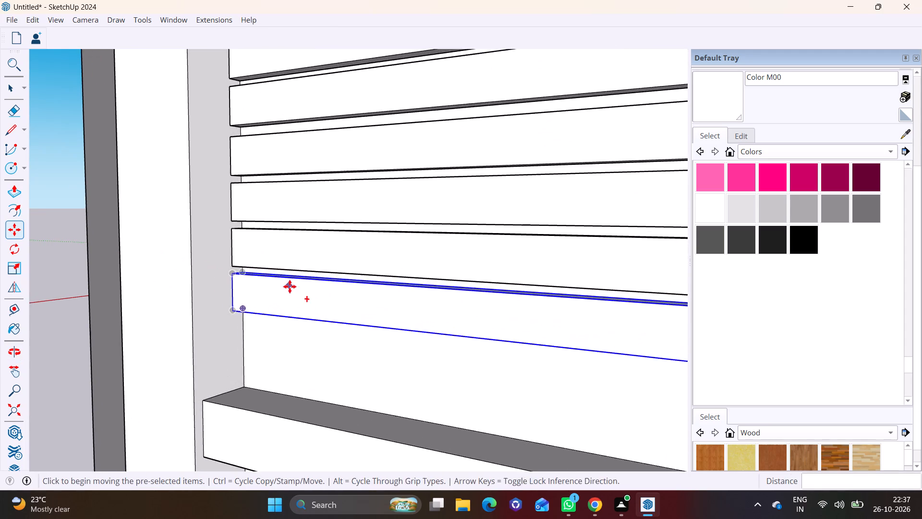
shift+middle_drag(290, 286, 229, 209)
click(181, 202)
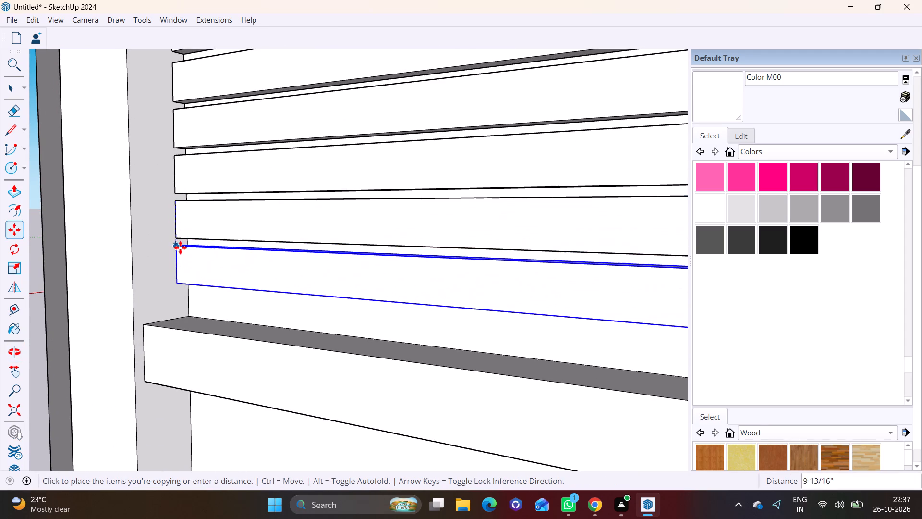
click(180, 247)
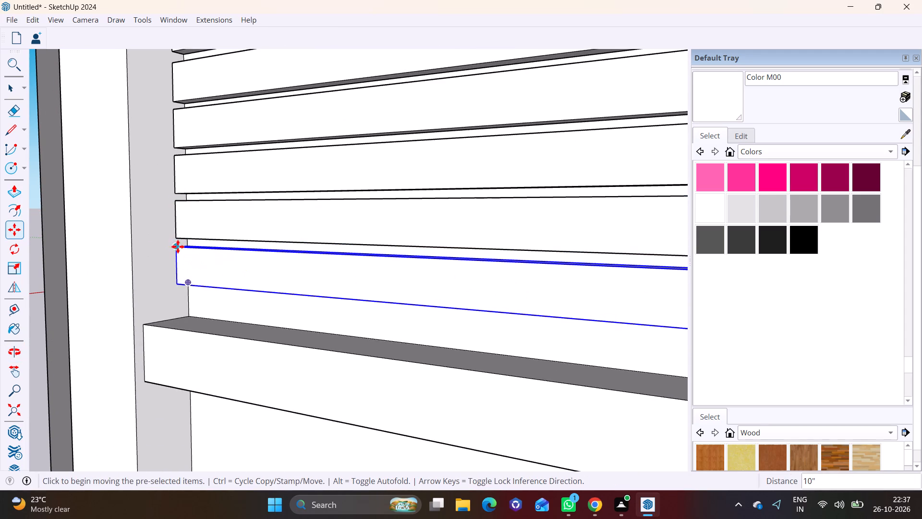
click(178, 247)
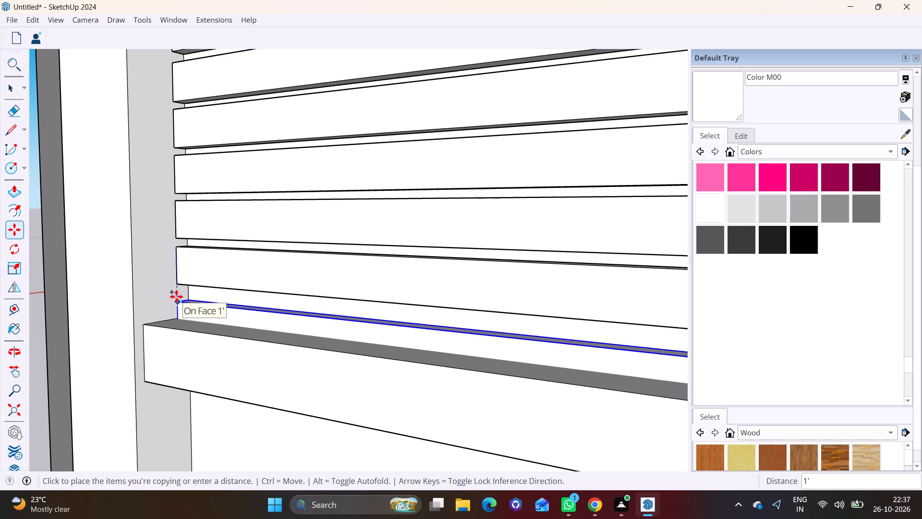
click(176, 297)
scroll(203, 275, down, 13)
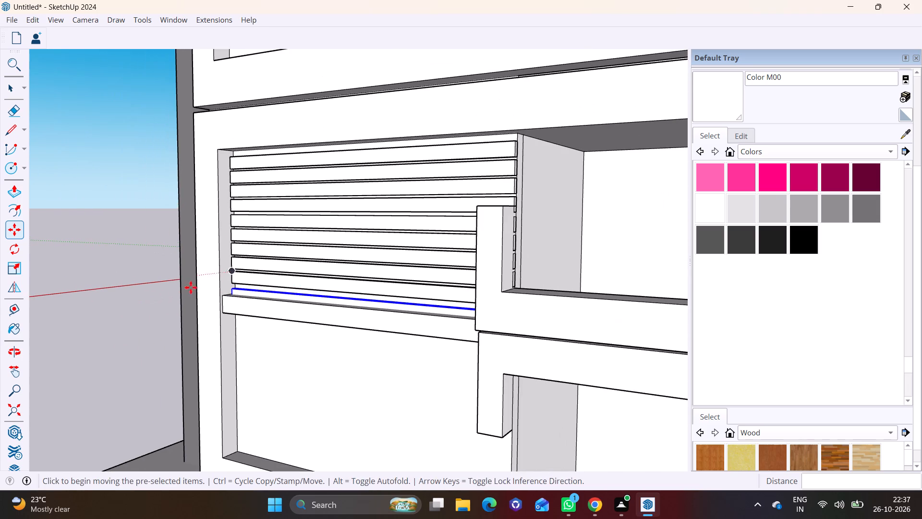
key(space)
click(157, 271)
Paint all ten horizontal strips in the recessed bay with the Wood Floor material.
scroll(327, 266, up, 4)
shift+middle_drag(329, 258, 328, 259)
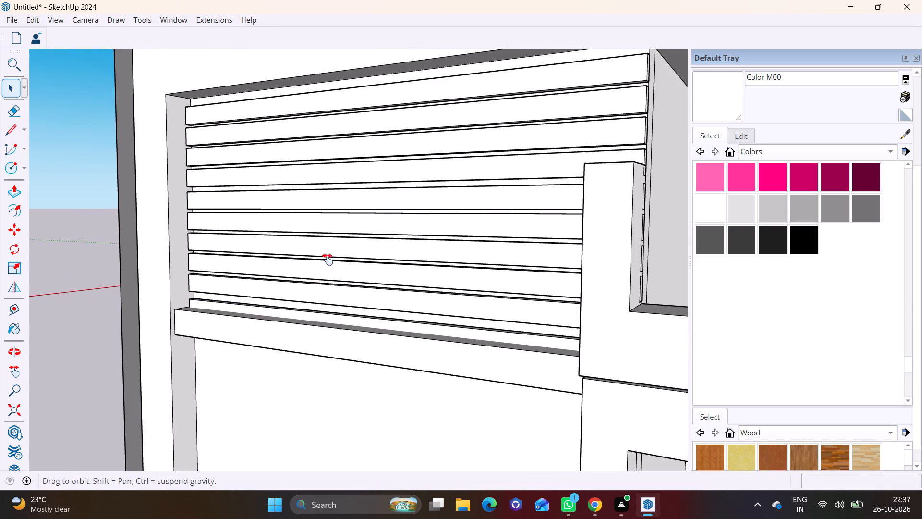
shift+middle_drag(328, 259, 281, 285)
scroll(280, 278, down, 11)
middle_drag(328, 296, 452, 300)
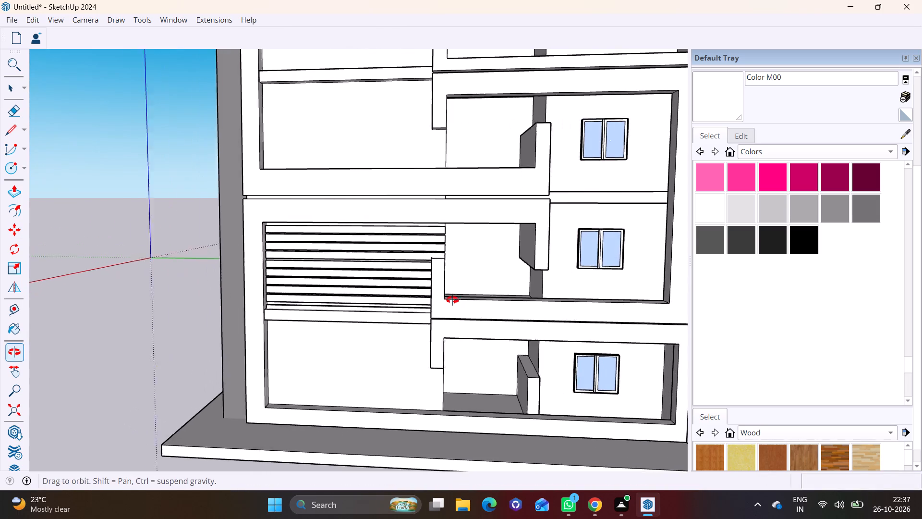
middle_drag(452, 300, 456, 300)
click(804, 457)
scroll(402, 300, up, 3)
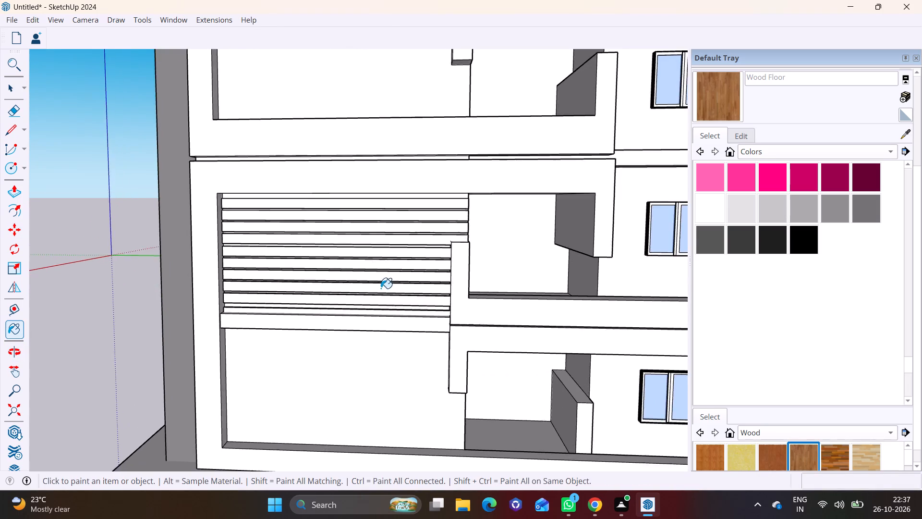
scroll(376, 288, up, 3)
scroll(279, 304, up, 3)
click(241, 296)
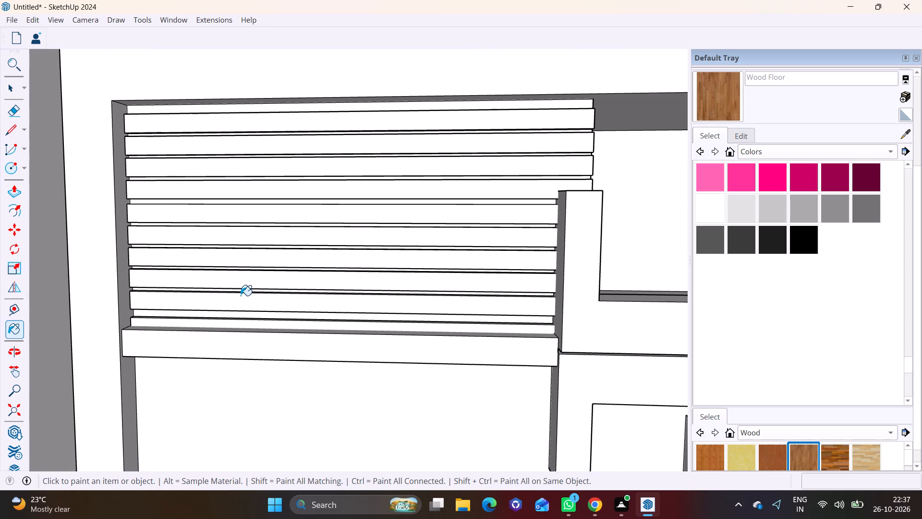
click(238, 278)
click(239, 255)
click(239, 241)
click(238, 219)
drag(235, 198, 235, 194)
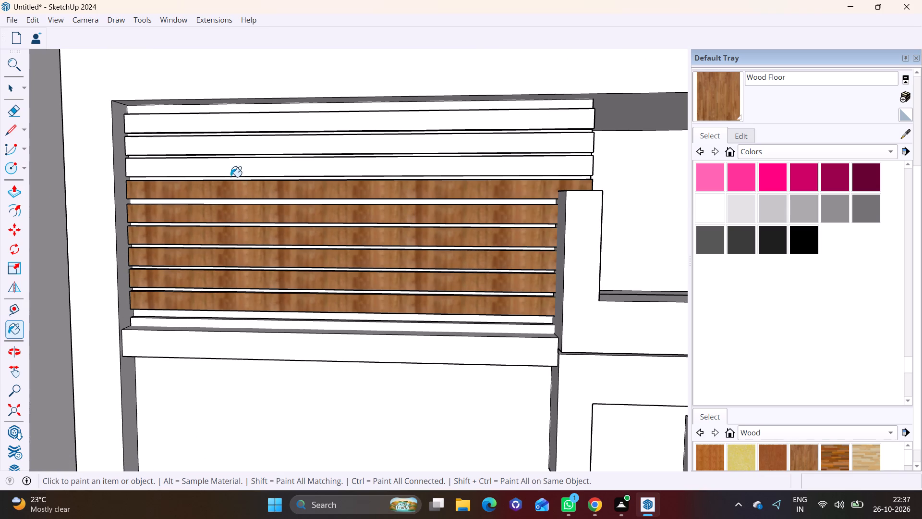
click(230, 173)
click(229, 148)
click(229, 123)
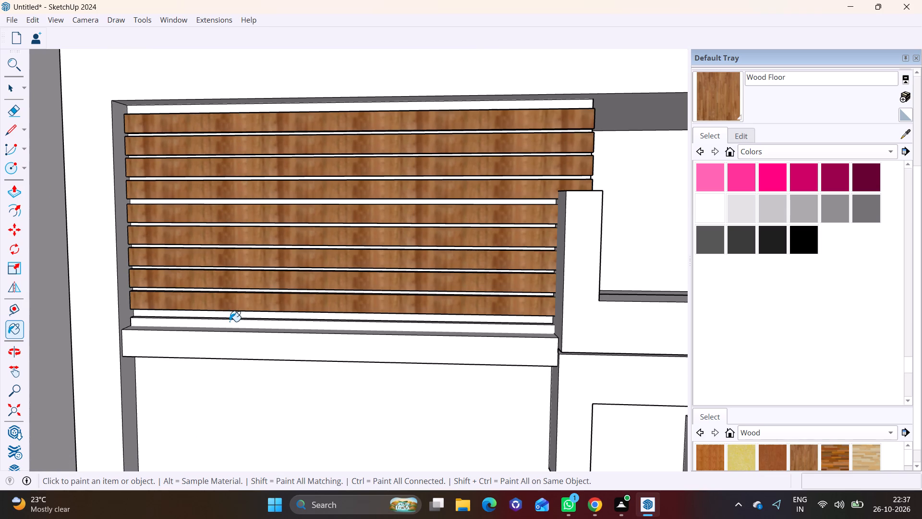
click(230, 321)
Move the lowest wood strip straight up about 2 1/16" to narrow the gap beneath the strip above it.
scroll(238, 313, down, 5)
scroll(333, 338, up, 8)
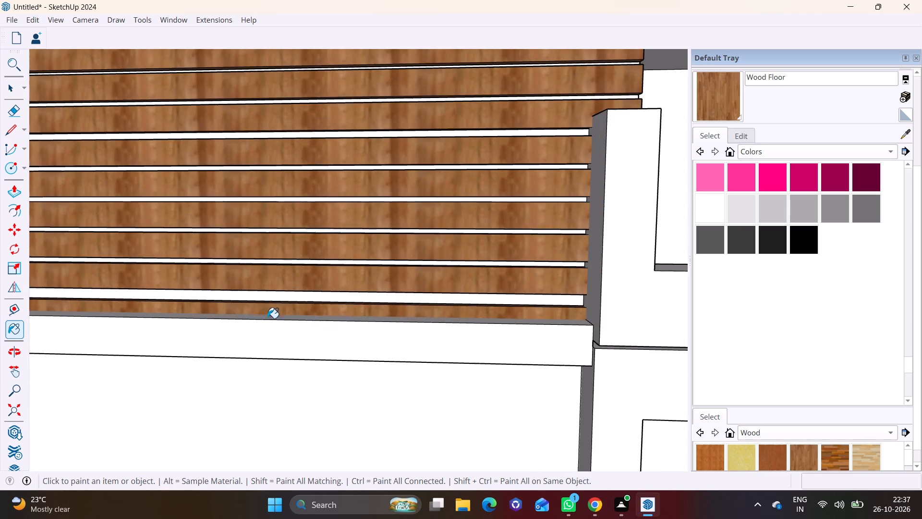
shift+middle_drag(266, 311, 339, 324)
key(space)
click(260, 311)
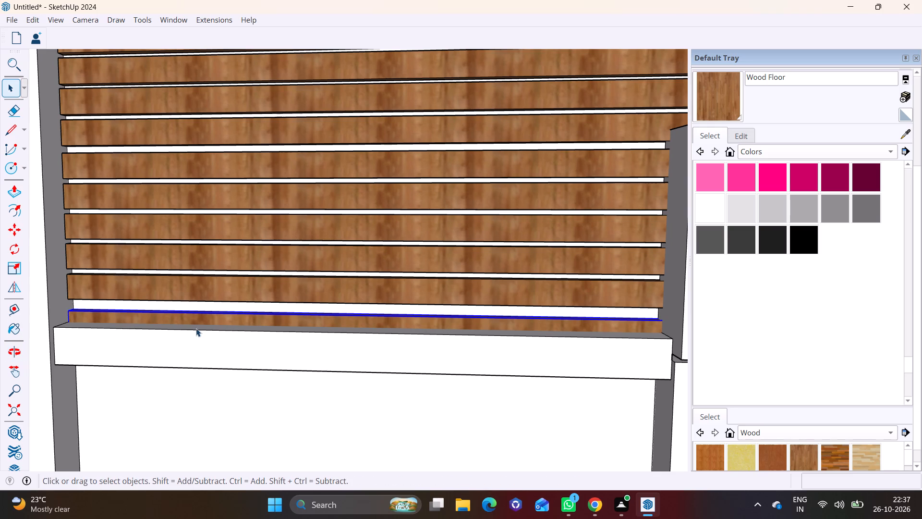
key(m)
scroll(102, 323, up, 6)
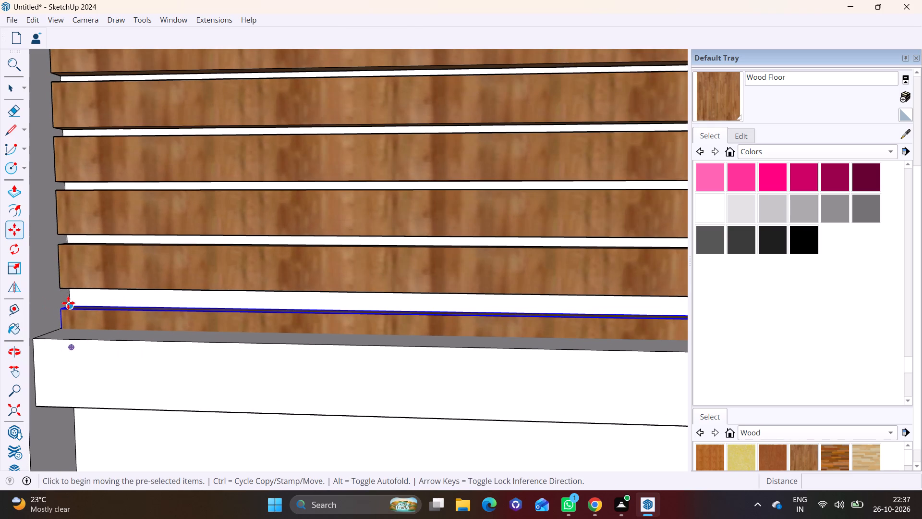
click(68, 303)
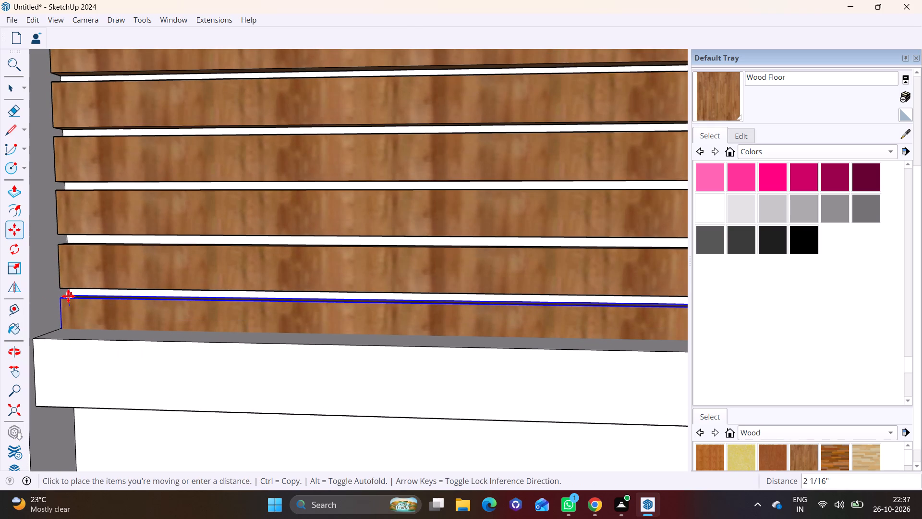
click(68, 296)
key(space)
scroll(141, 295, down, 12)
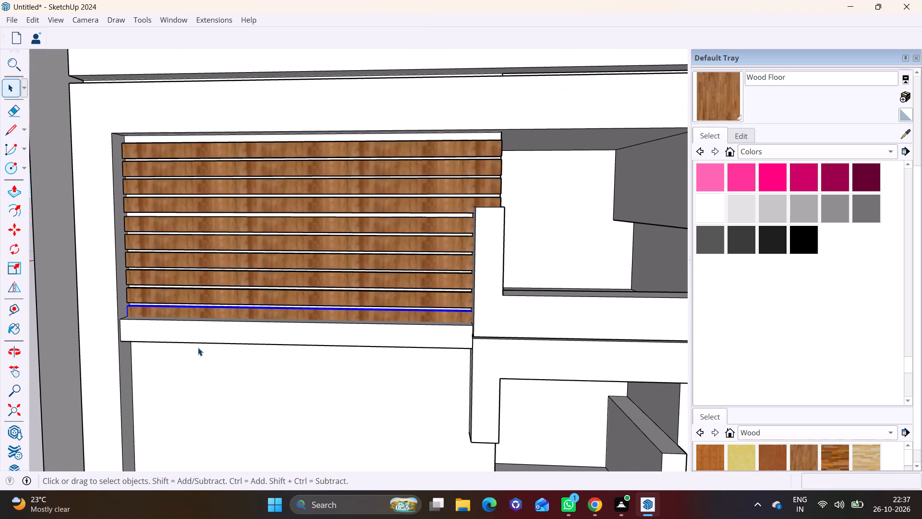
click(209, 347)
Examine the wood-clad bay against the surrounding facade from several angles and distances.
scroll(235, 329, up, 2)
scroll(261, 304, down, 7)
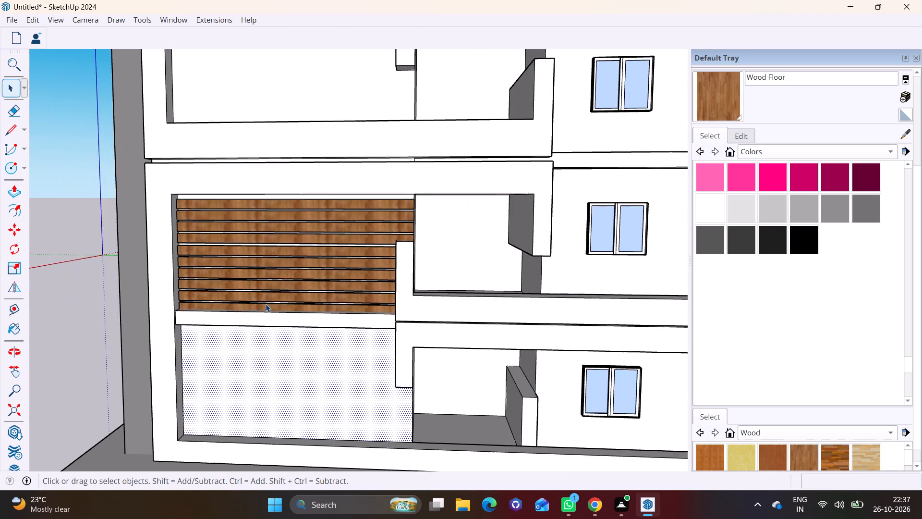
shift+middle_drag(300, 208, 285, 298)
middle_drag(251, 287, 245, 321)
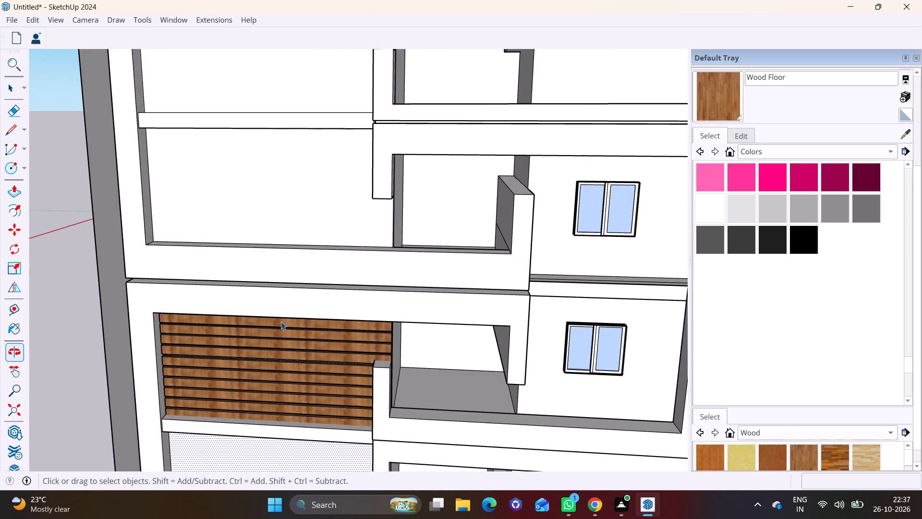
scroll(330, 330, down, 3)
middle_drag(342, 362, 476, 346)
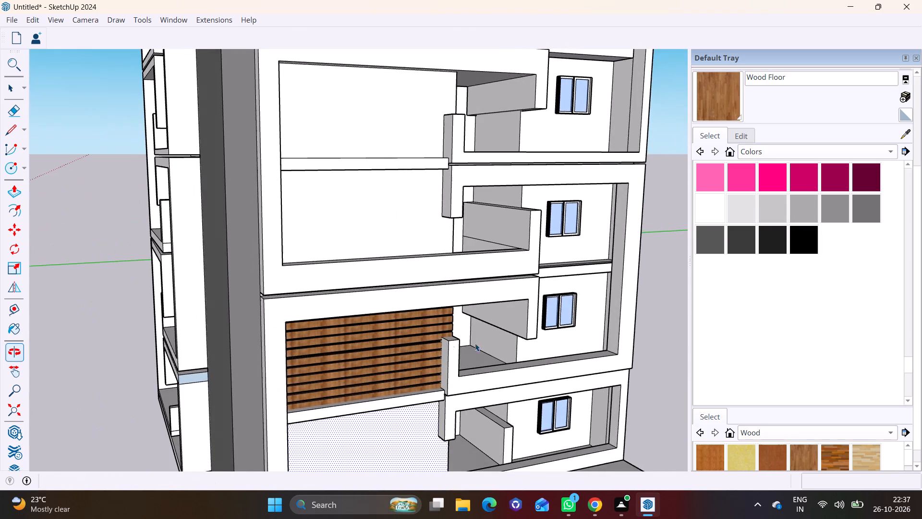
scroll(410, 340, down, 3)
middle_drag(405, 347, 389, 301)
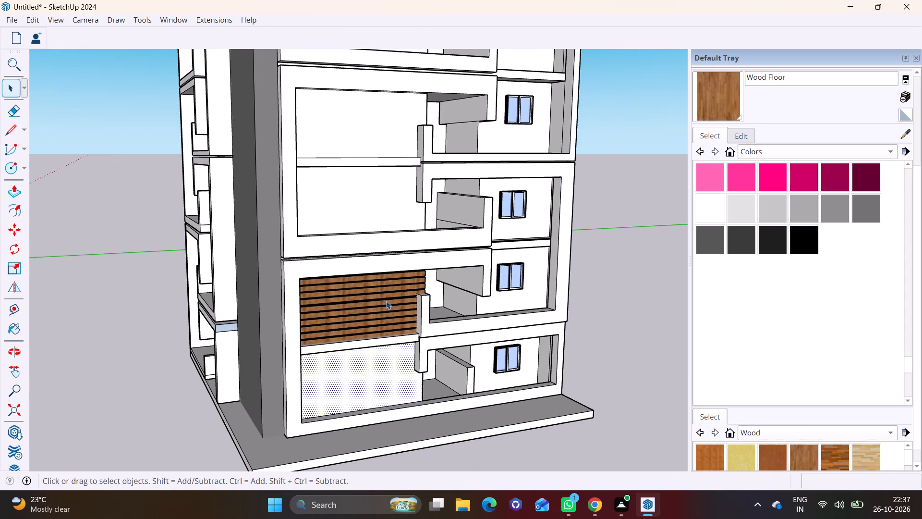
scroll(319, 279, up, 2)
shift+middle_drag(340, 256, 337, 303)
middle_drag(355, 321, 349, 322)
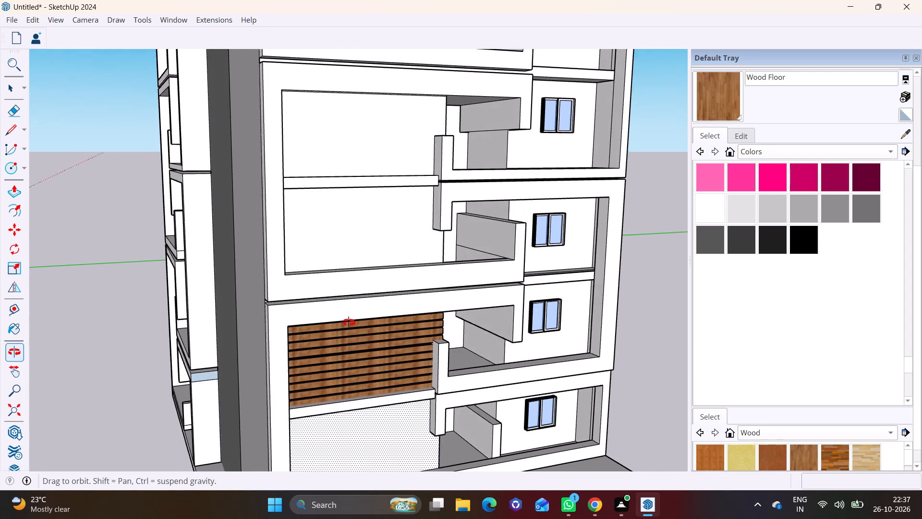
middle_drag(349, 322, 326, 289)
shift+middle_drag(326, 267, 316, 311)
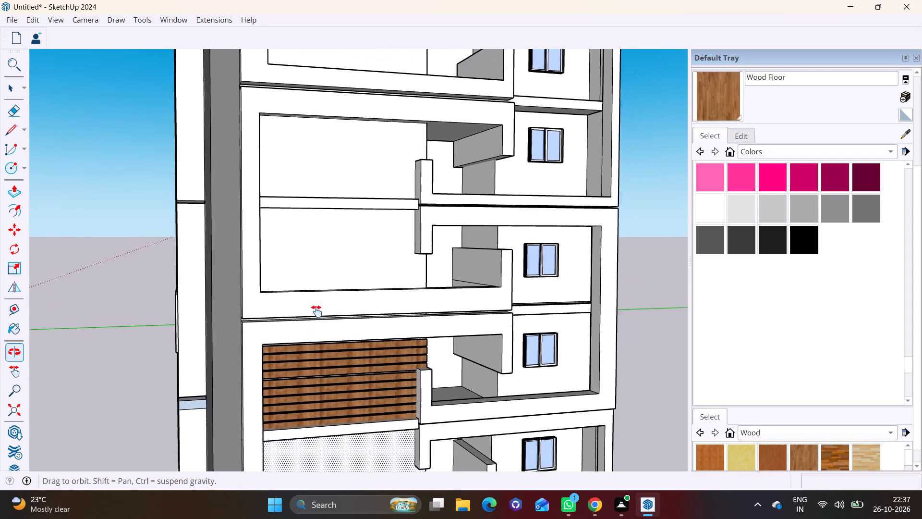
shift+middle_drag(316, 311, 319, 329)
Examine the unclad recessed bays on the upper floors, up to the top storey.
scroll(324, 282, down, 1)
shift+middle_drag(338, 268, 320, 394)
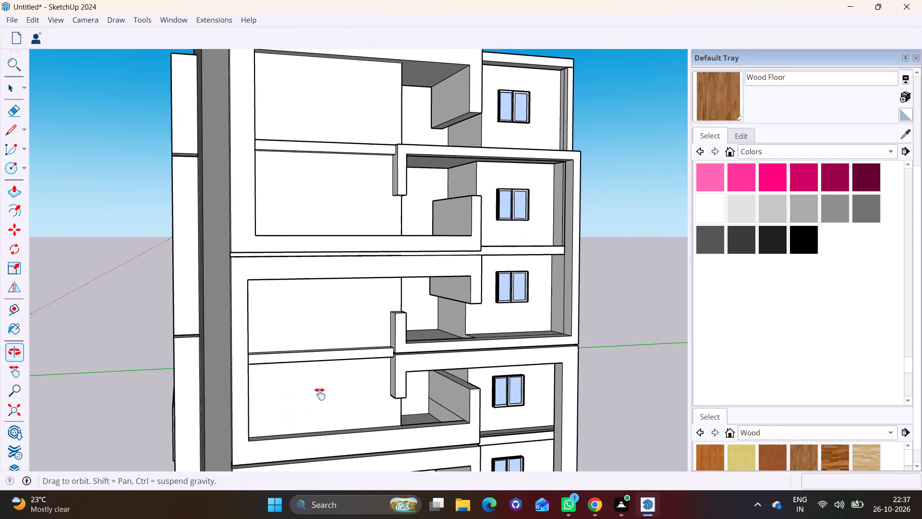
shift+middle_drag(320, 394, 319, 389)
shift+middle_drag(273, 293, 273, 368)
shift+middle_drag(328, 286, 323, 327)
scroll(309, 262, up, 4)
middle_drag(308, 263, 294, 273)
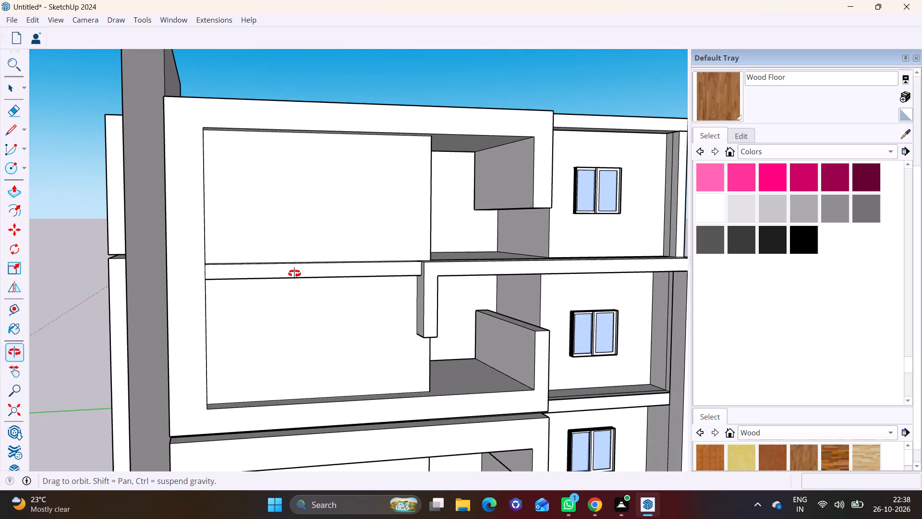
middle_drag(294, 273, 294, 266)
scroll(294, 273, up, 1)
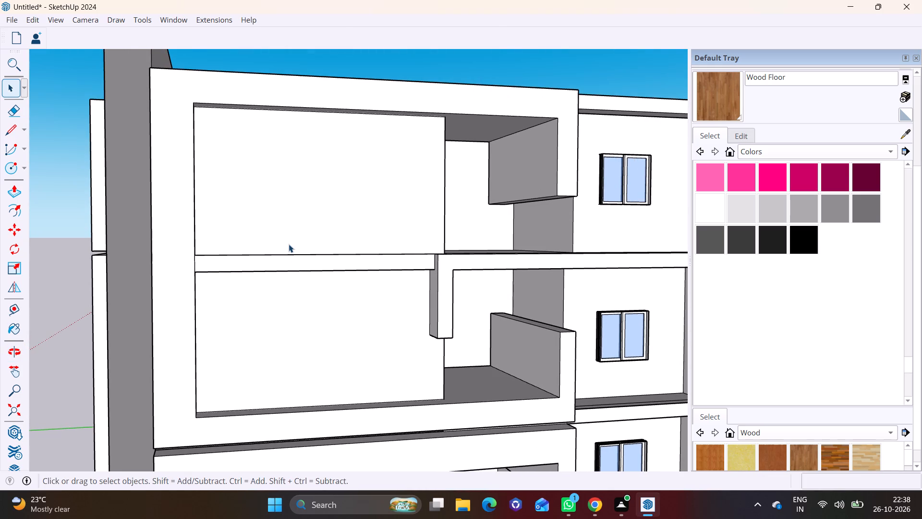
middle_drag(292, 252, 254, 247)
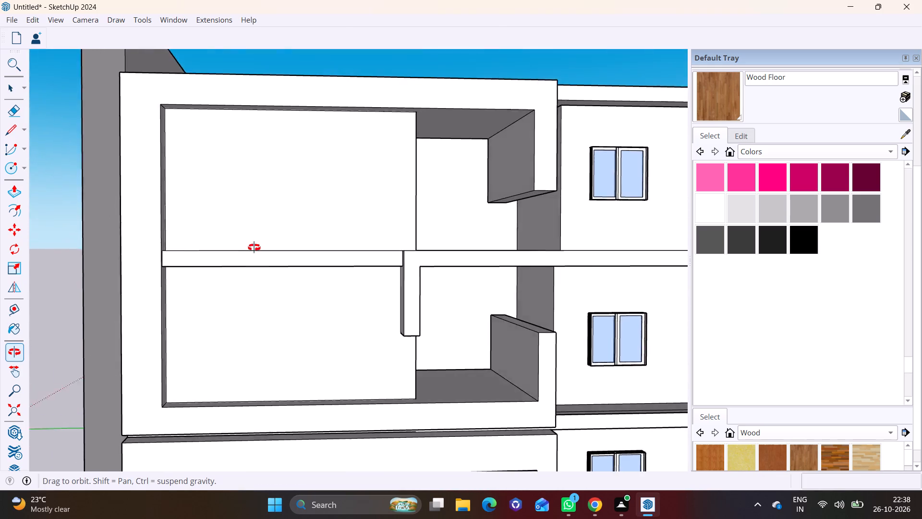
middle_drag(254, 247, 274, 240)
shift+middle_drag(280, 215, 265, 327)
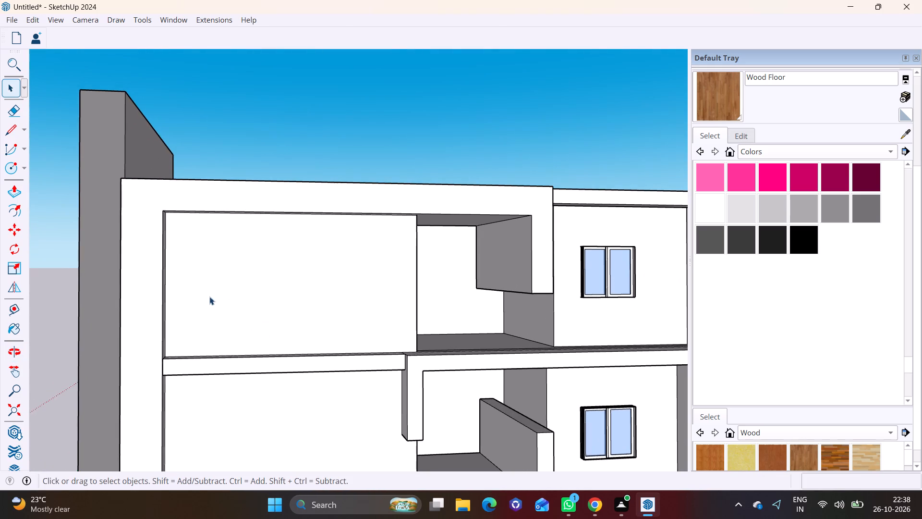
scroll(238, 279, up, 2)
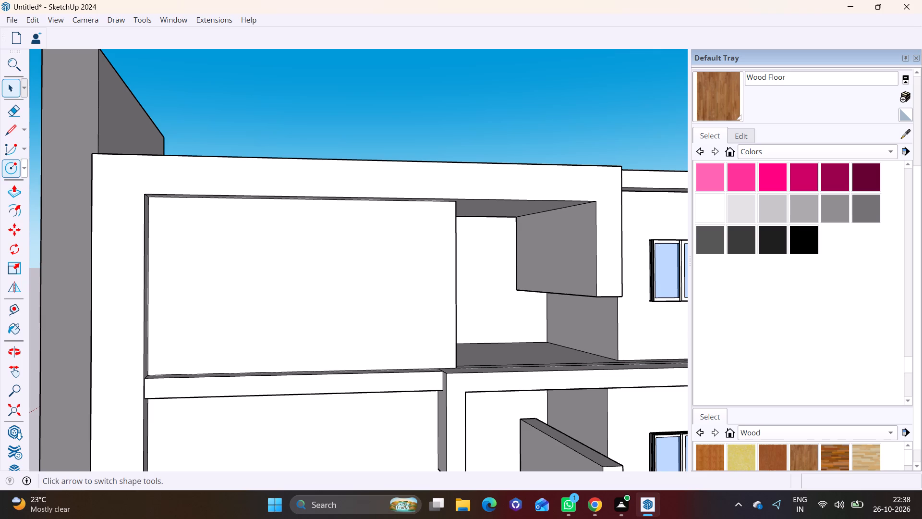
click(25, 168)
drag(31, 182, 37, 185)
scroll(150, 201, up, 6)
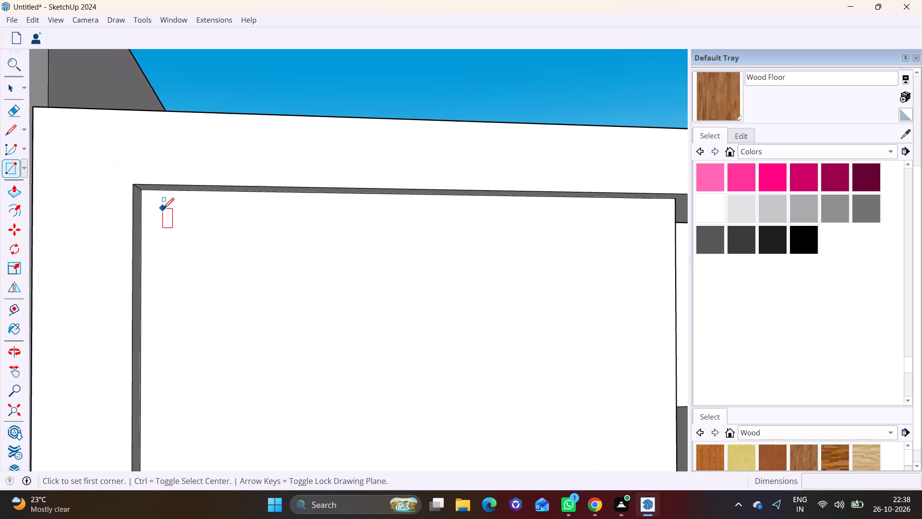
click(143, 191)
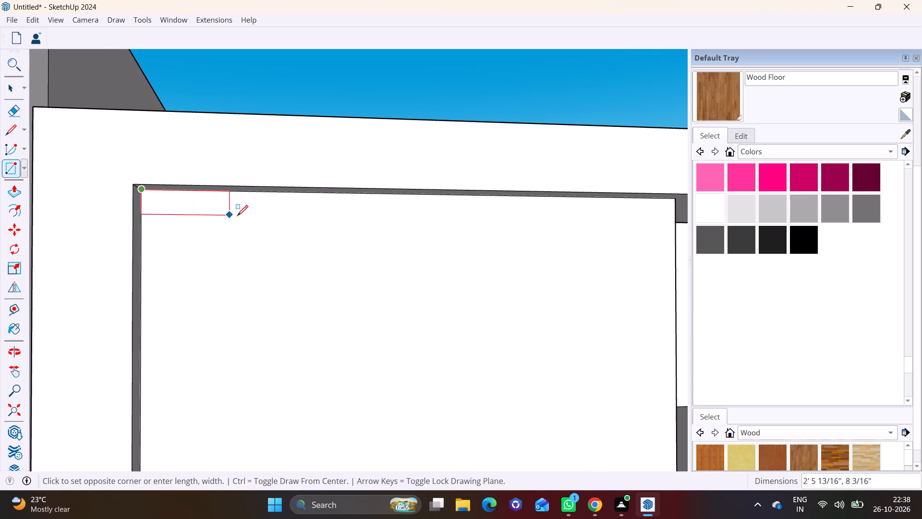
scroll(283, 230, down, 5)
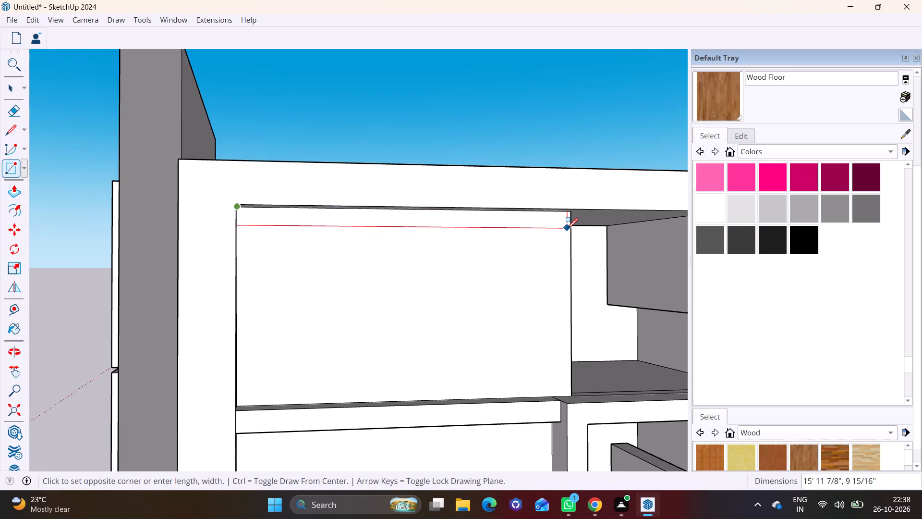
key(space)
Copy the top wood strip of the clad lower bay about 45' 2 1/2" up to the top edge of the top-storey bay.
scroll(451, 313, down, 3)
shift+middle_drag(491, 383, 387, 164)
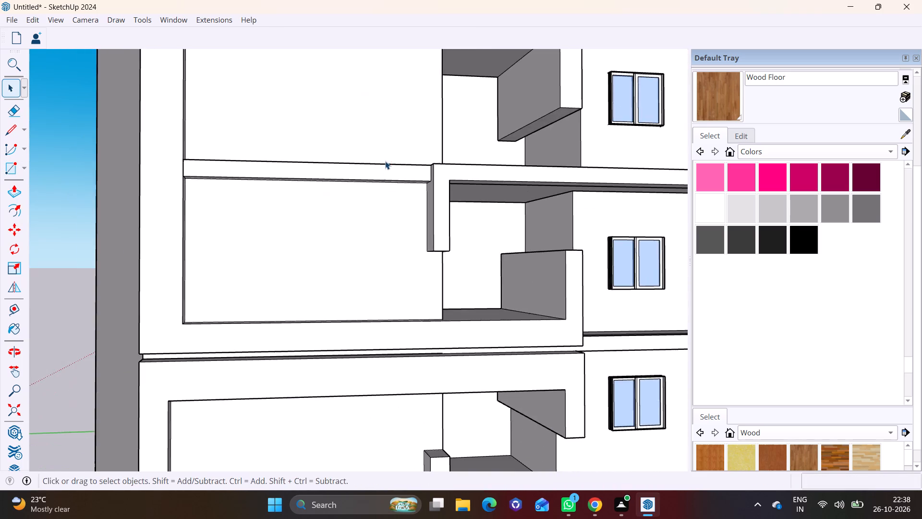
scroll(371, 242, down, 3)
shift+middle_drag(374, 327, 367, 147)
shift+middle_drag(382, 297, 319, 180)
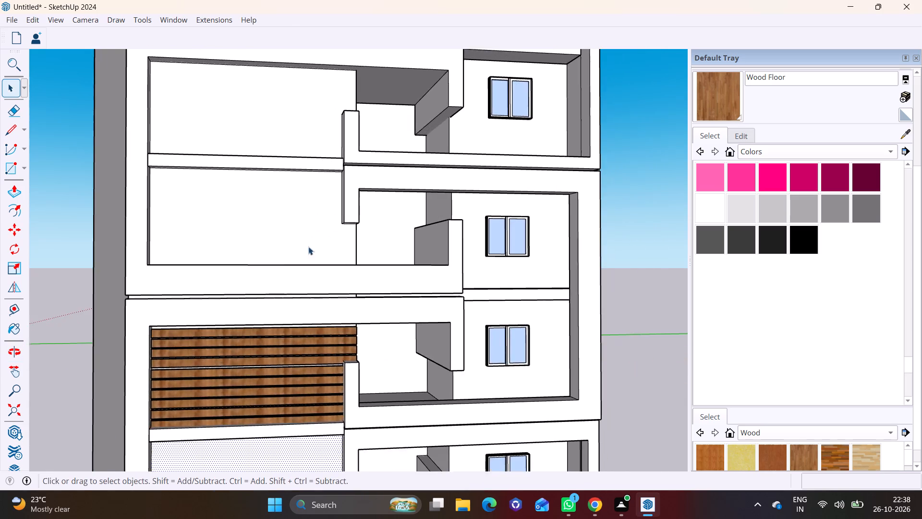
scroll(307, 261, up, 3)
click(280, 363)
key(m)
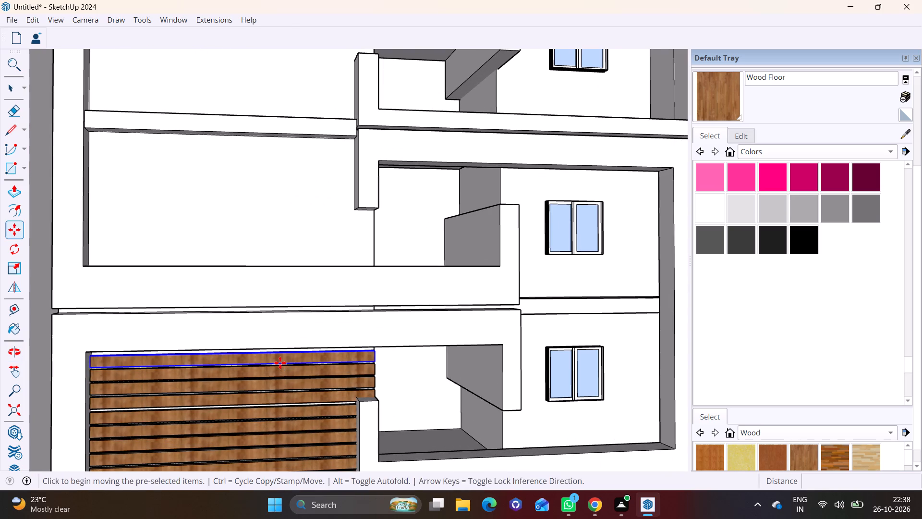
middle_drag(334, 345, 182, 344)
scroll(199, 346, up, 8)
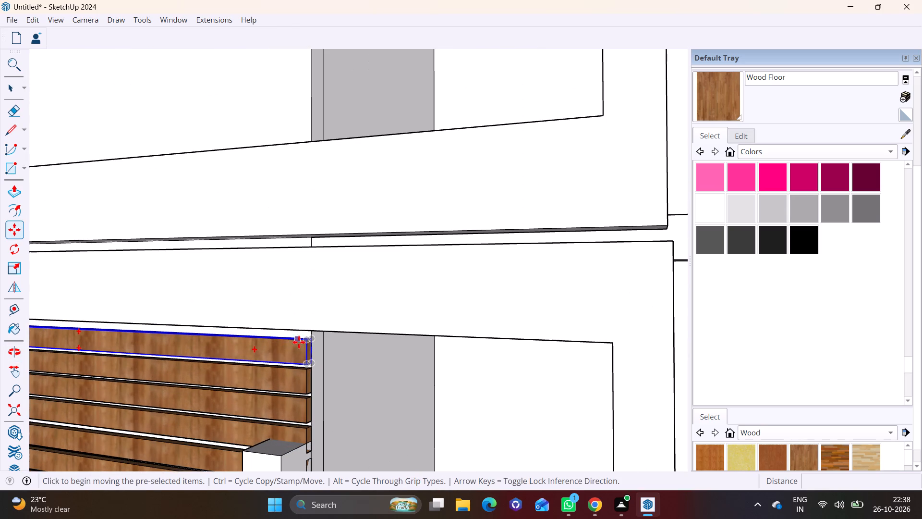
click(309, 338)
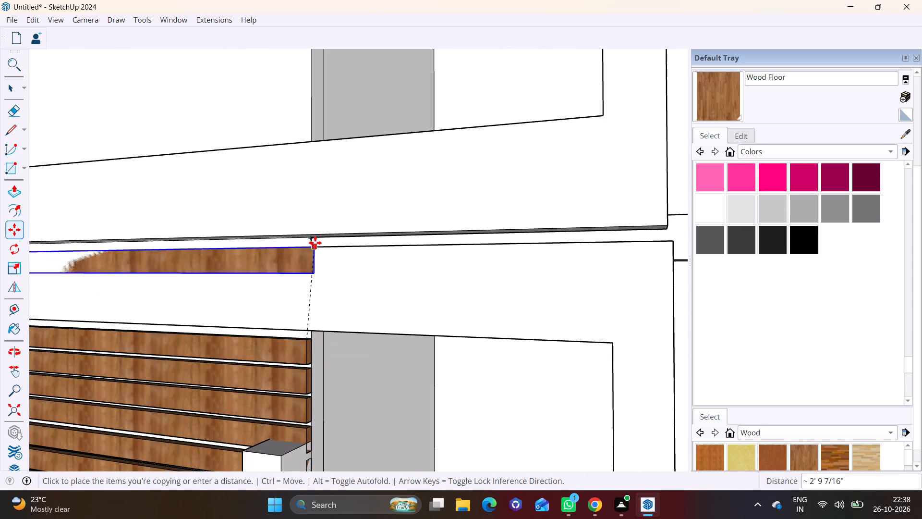
scroll(315, 243, down, 6)
shift+middle_drag(287, 91, 322, 370)
scroll(217, 210, down, 4)
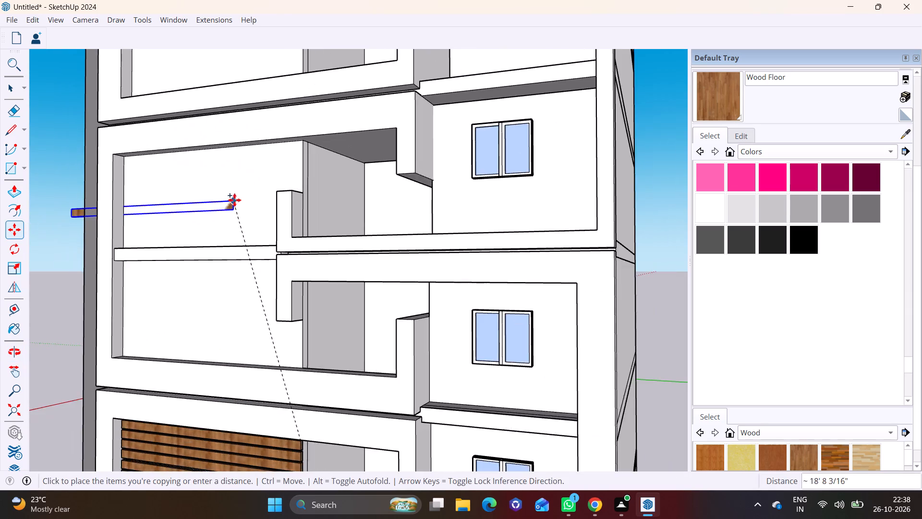
scroll(234, 200, down, 3)
shift+middle_drag(246, 198, 295, 457)
scroll(331, 236, up, 9)
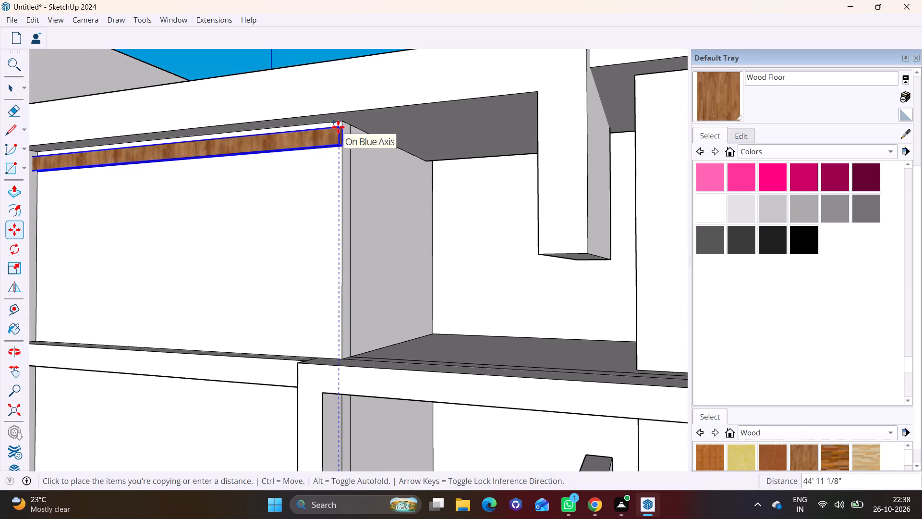
scroll(336, 127, up, 3)
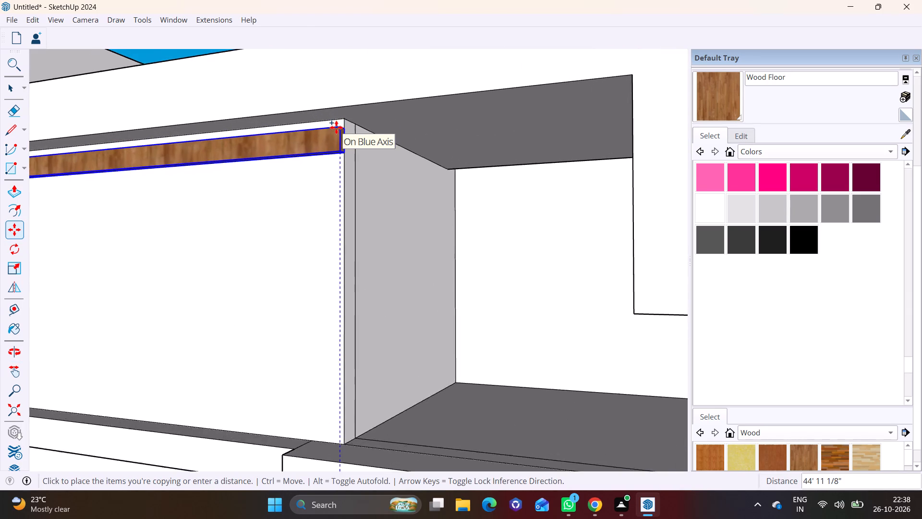
scroll(336, 127, up, 2)
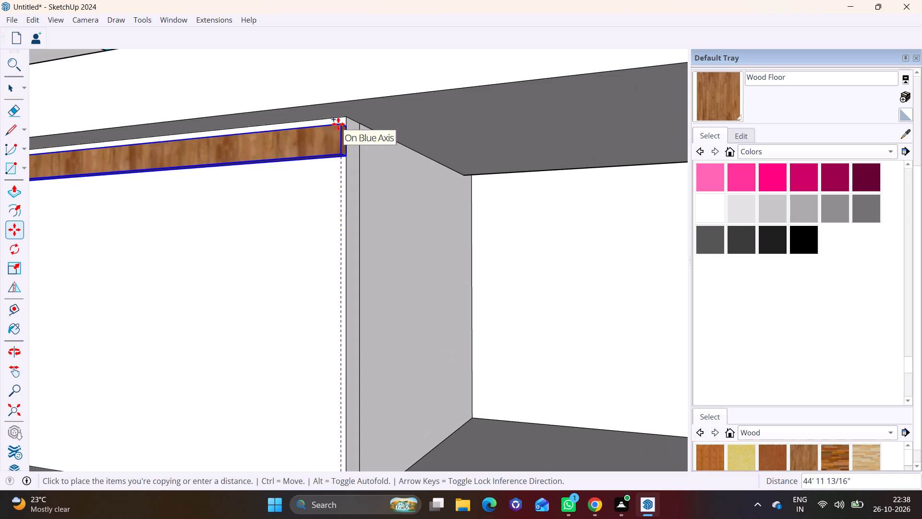
click(339, 121)
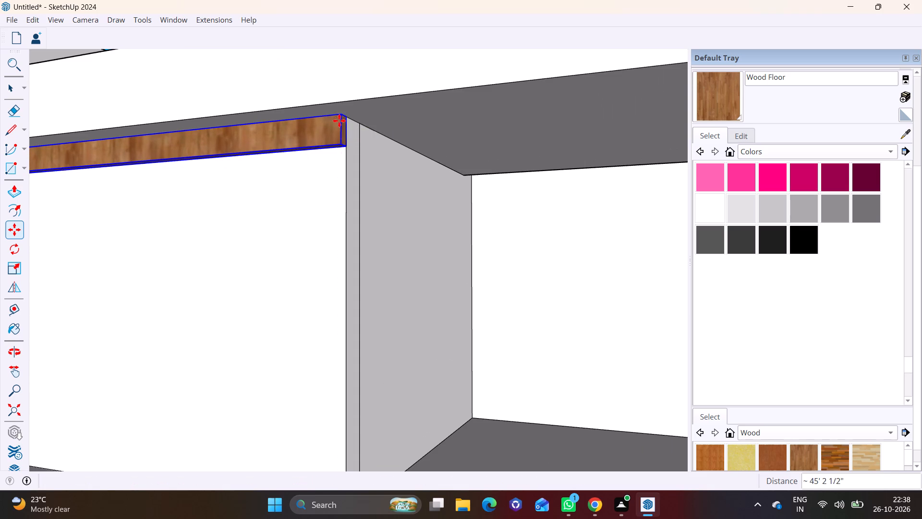
Copy the top-storey wood strip downward three times, spacing the copies about 9 1/2" apart with narrow gaps.
middle_drag(345, 143, 273, 185)
scroll(273, 188, up, 6)
middle_drag(271, 188, 255, 184)
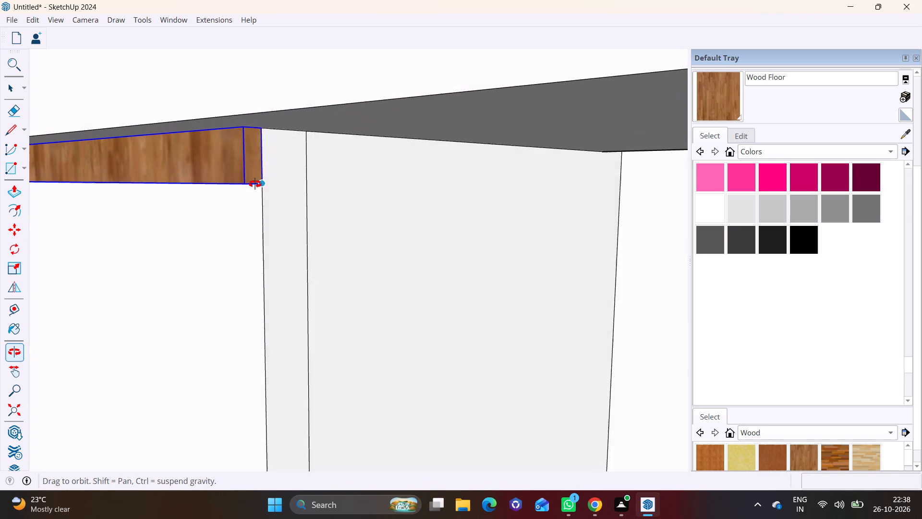
middle_drag(255, 184, 251, 181)
key(m)
click(260, 123)
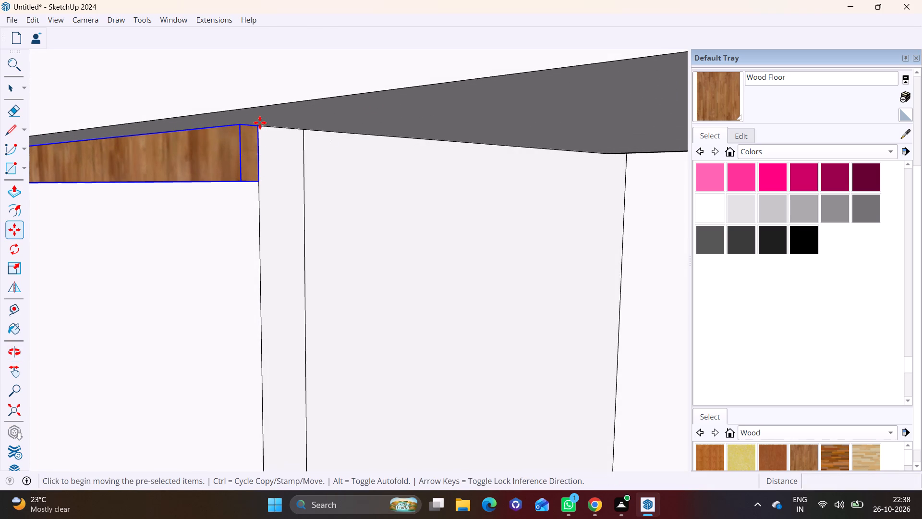
click(263, 189)
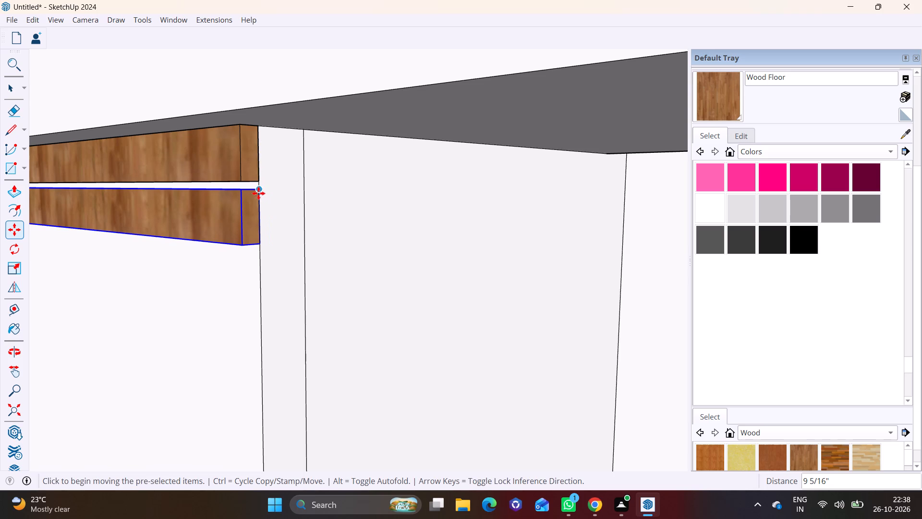
click(258, 192)
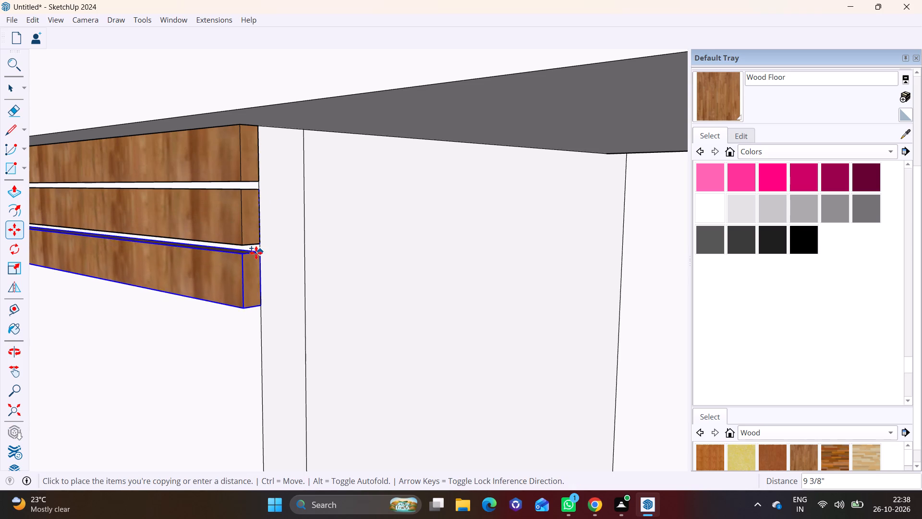
click(256, 254)
click(259, 253)
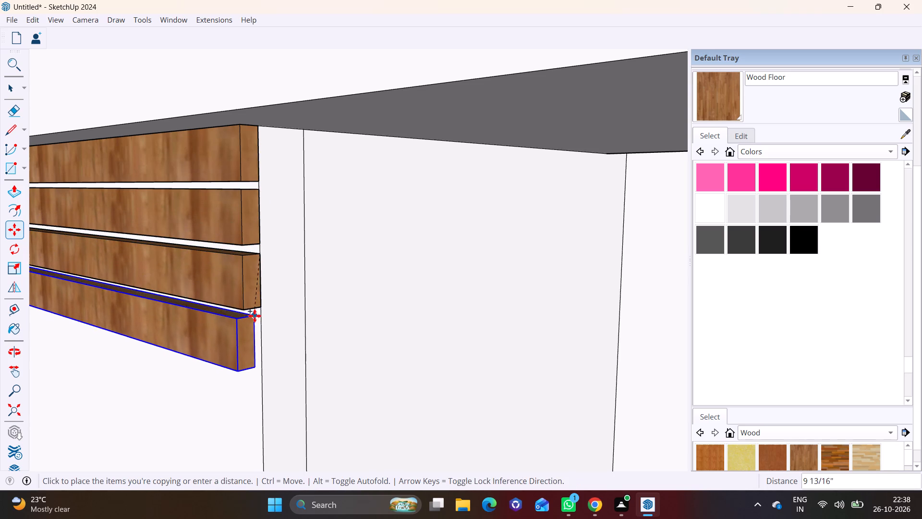
click(257, 319)
Add four more copies of the wood strip below the stack, each about 9 1/2" lower and aligned with the bay's edge.
shift+middle_drag(259, 314, 255, 163)
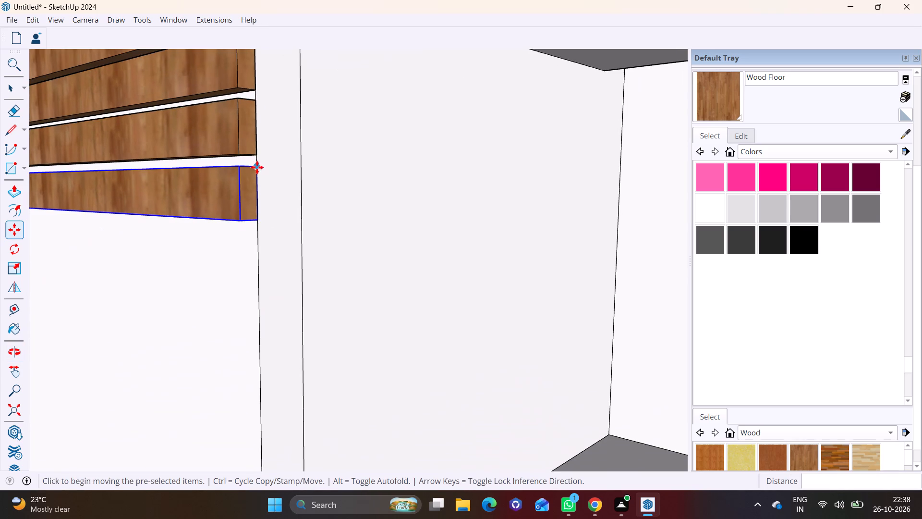
click(257, 168)
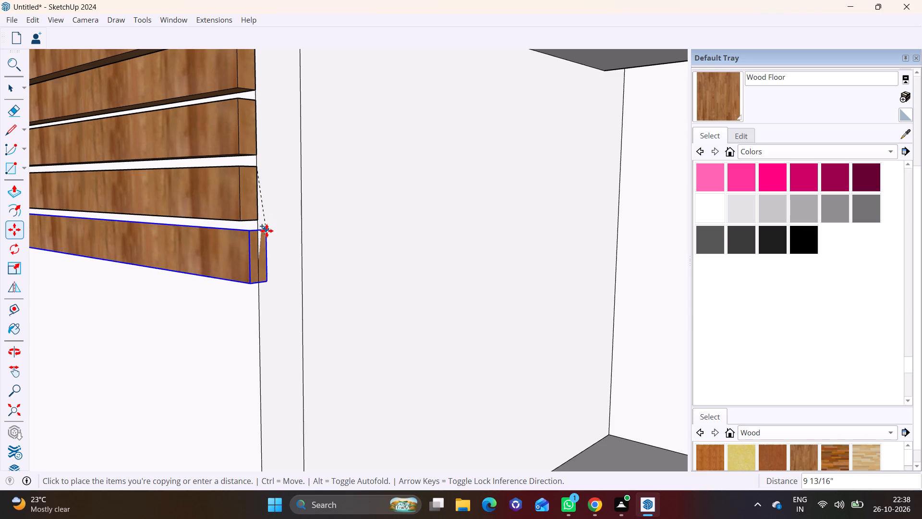
click(261, 230)
click(257, 233)
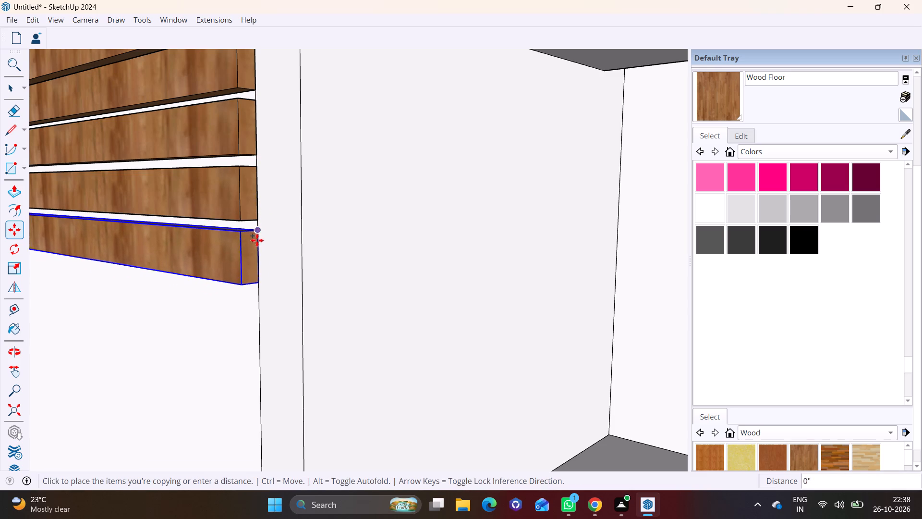
click(261, 292)
shift+middle_drag(274, 298, 285, 156)
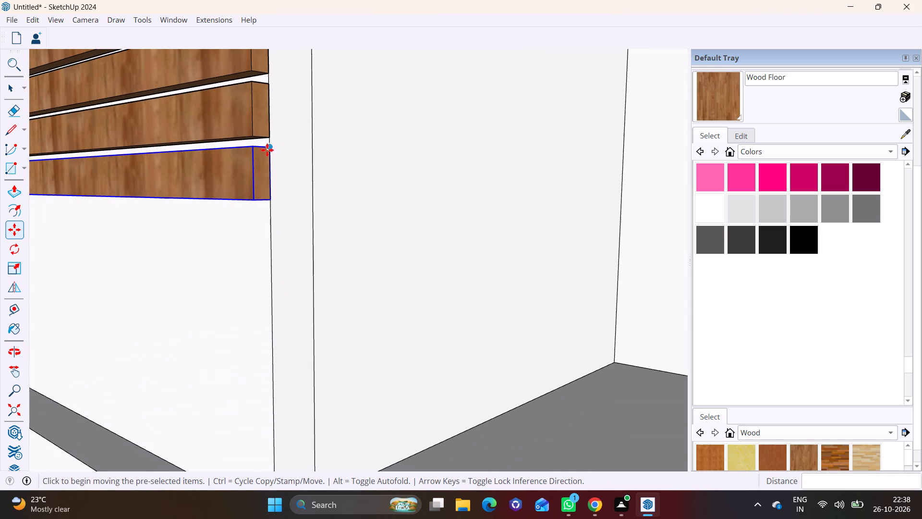
click(266, 148)
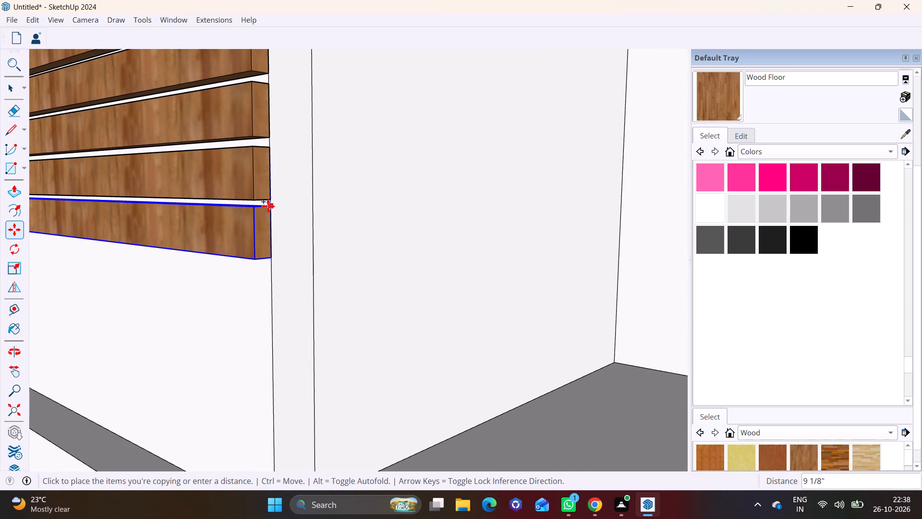
click(268, 206)
click(272, 206)
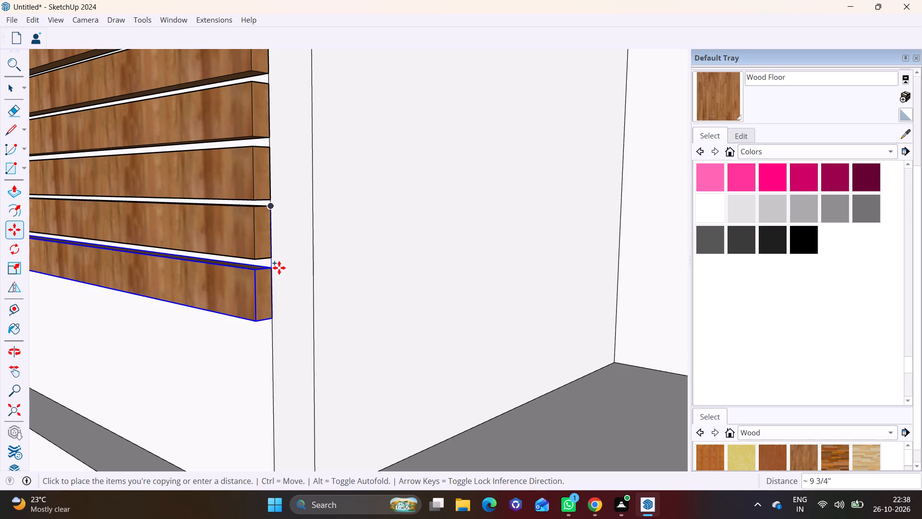
click(279, 268)
Complete the top-storey bay with four more evenly spaced wood strip copies, down to the floor band.
shift+middle_drag(280, 267, 291, 136)
click(282, 136)
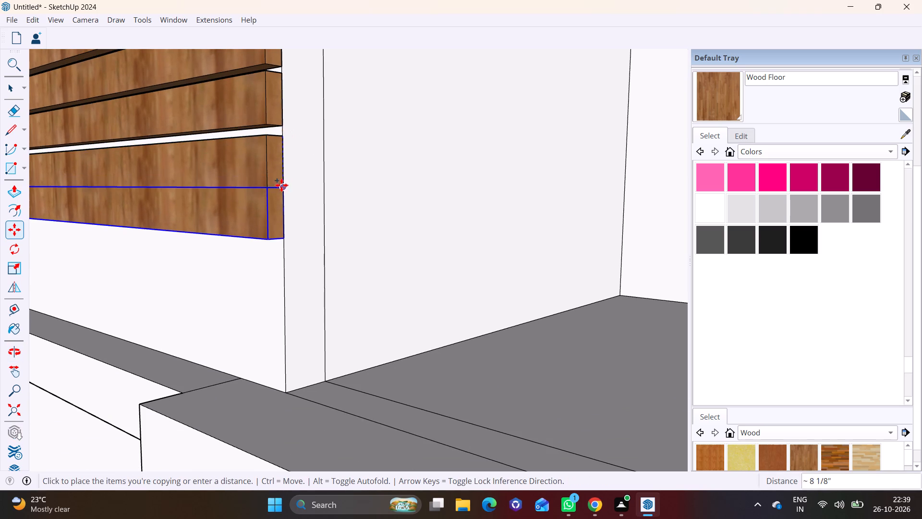
click(281, 194)
click(285, 192)
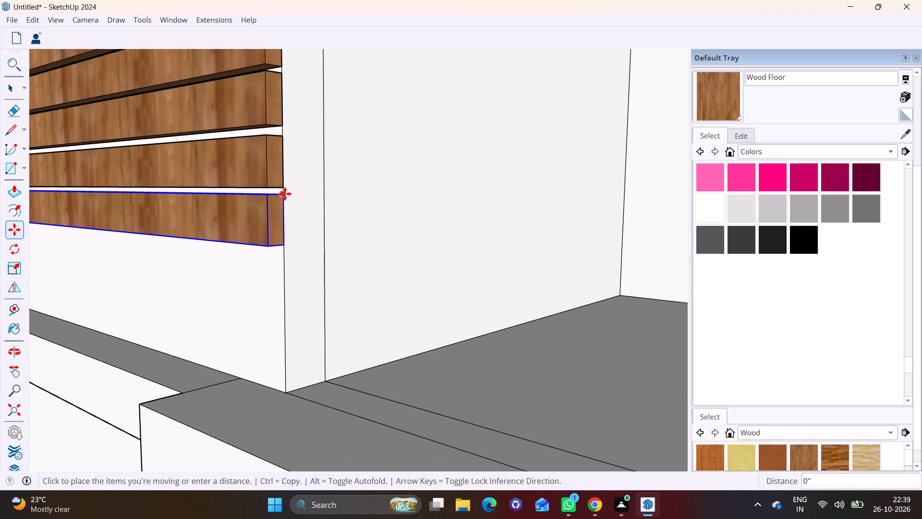
click(285, 195)
click(284, 197)
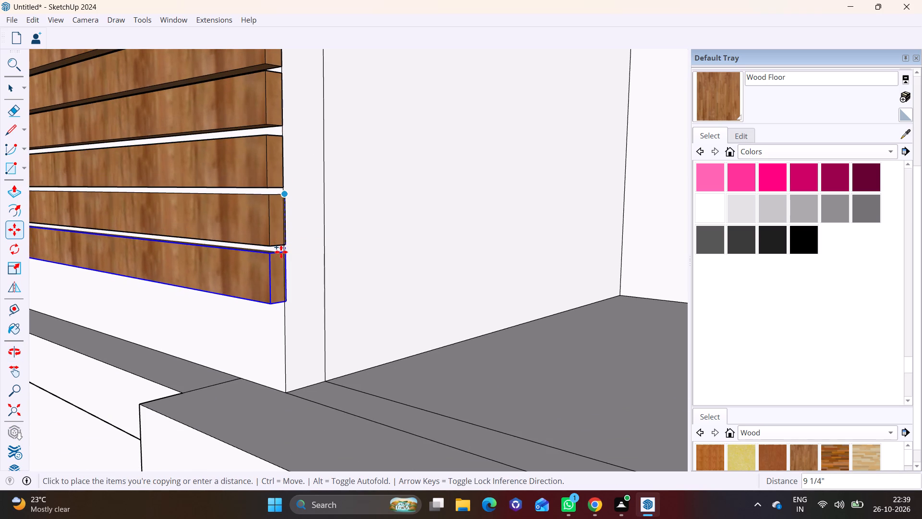
click(281, 255)
shift+middle_drag(286, 248, 313, 151)
click(309, 157)
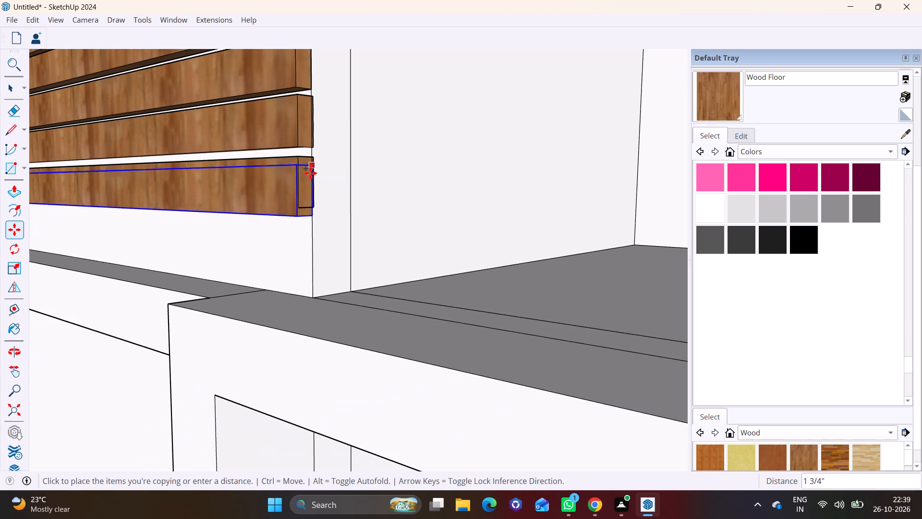
click(312, 215)
shift+middle_drag(313, 214, 339, 132)
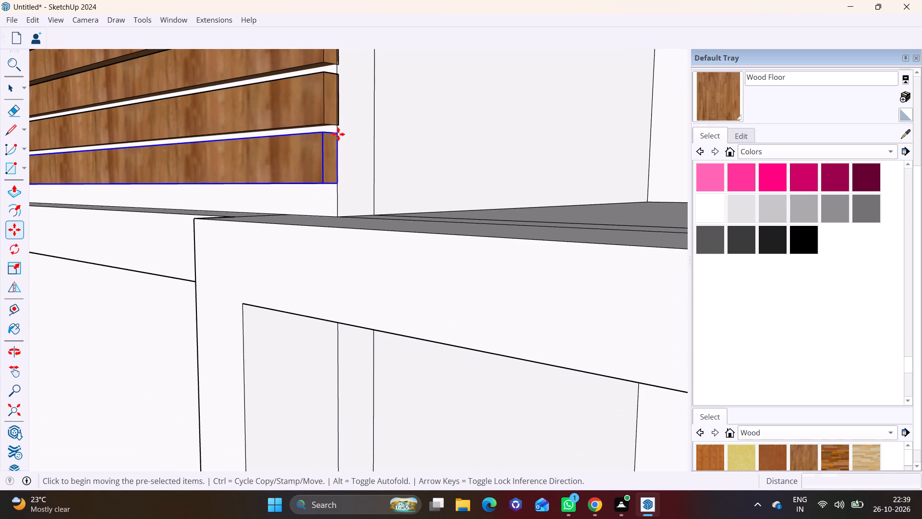
click(338, 134)
click(338, 195)
scroll(338, 184, down, 8)
key(space)
scroll(226, 178, down, 8)
shift+middle_drag(225, 185, 272, 270)
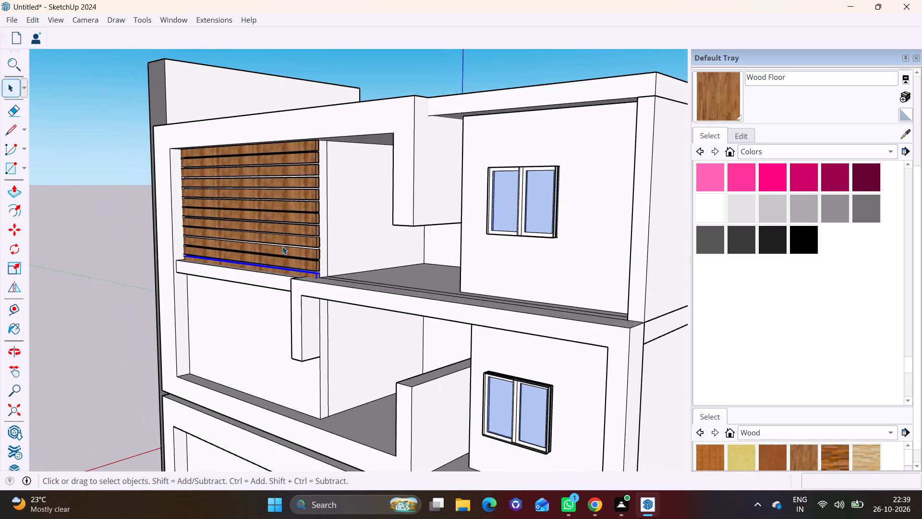
Examine the clad top-storey bay within the whole facade, then the lower wood-clad bay and the unclad bays between them.
middle_drag(286, 248, 401, 245)
click(473, 228)
middle_drag(430, 220, 475, 179)
scroll(436, 254, down, 17)
shift+middle_drag(400, 304, 390, 241)
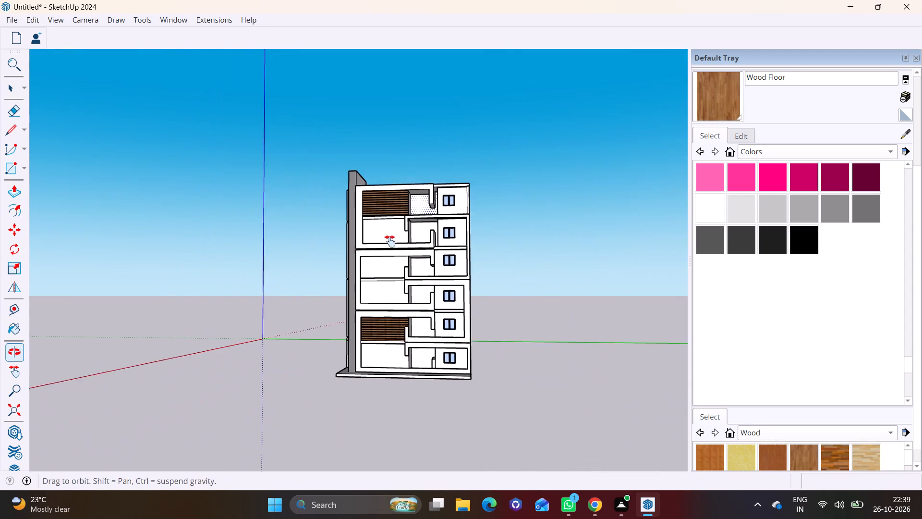
shift+middle_drag(390, 241, 389, 240)
scroll(401, 250, up, 6)
shift+middle_drag(396, 270, 382, 190)
shift+scroll(383, 197, up, 1)
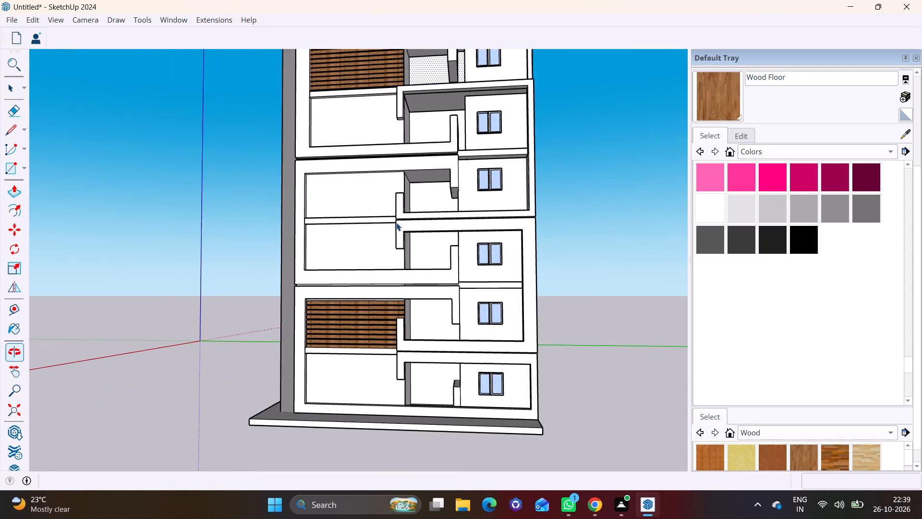
scroll(413, 288, up, 3)
middle_drag(410, 283, 383, 267)
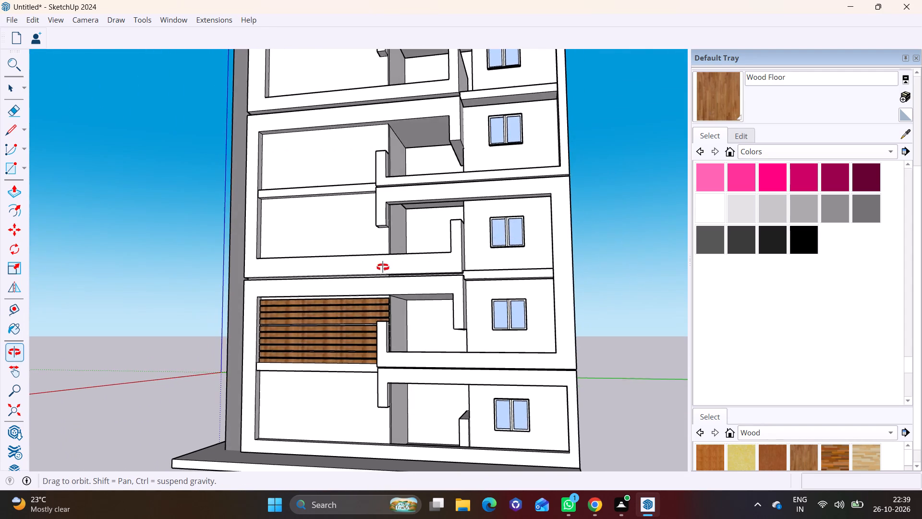
middle_drag(383, 267, 382, 267)
scroll(365, 258, up, 5)
shift+middle_drag(374, 306, 309, 200)
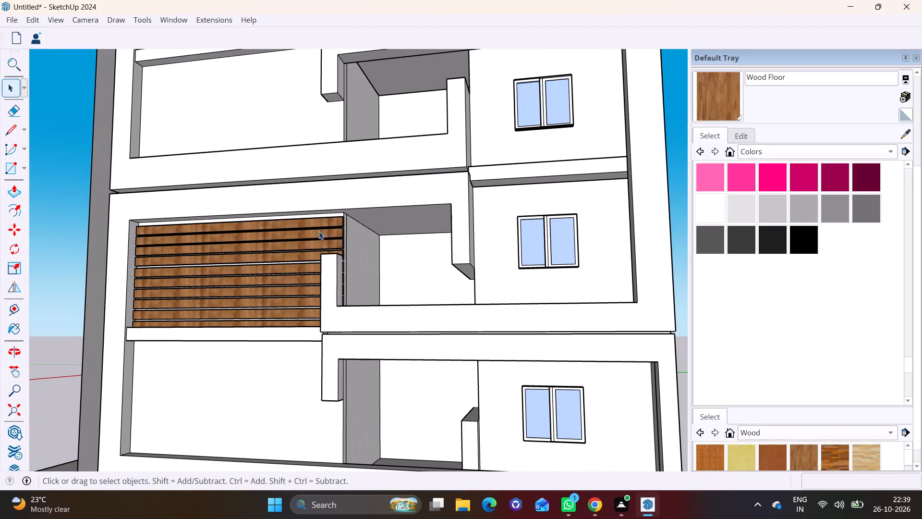
Copy the top wood strip of the lower clad bay straight down about 16' 6" to the base of the unclad bay below.
click(323, 224)
key(m)
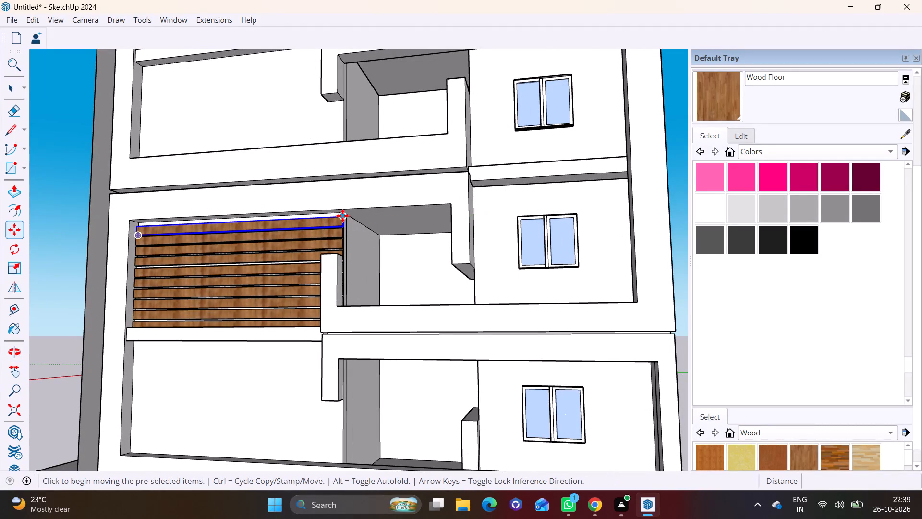
click(343, 216)
shift+middle_drag(310, 343, 305, 253)
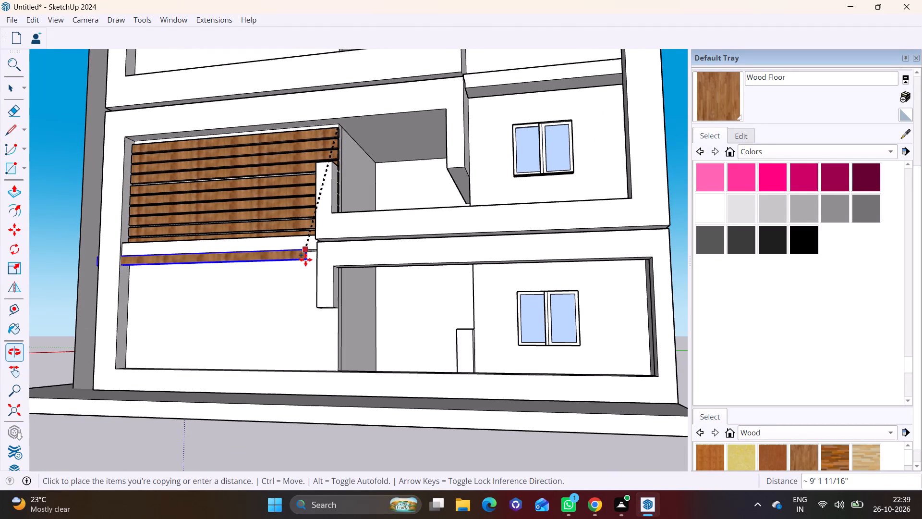
scroll(335, 342, up, 8)
middle_drag(334, 371, 253, 393)
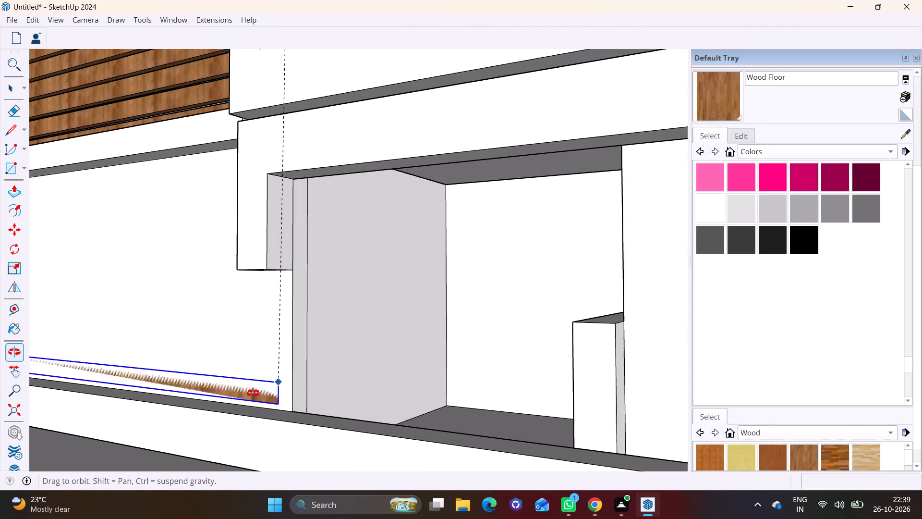
middle_drag(253, 393, 249, 394)
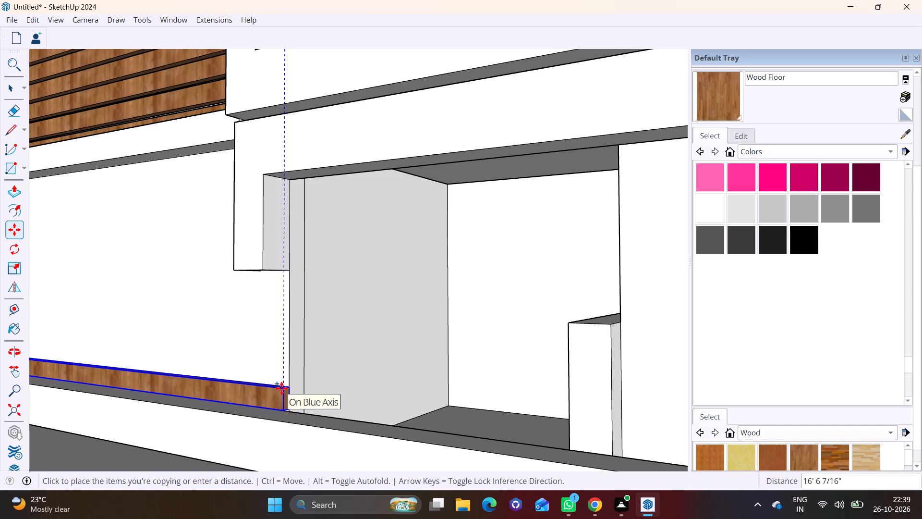
click(281, 388)
Stack four copies of the wood strip upward from the lowest bay's base, spaced about 9 1/2" apart with narrow gaps.
click(289, 387)
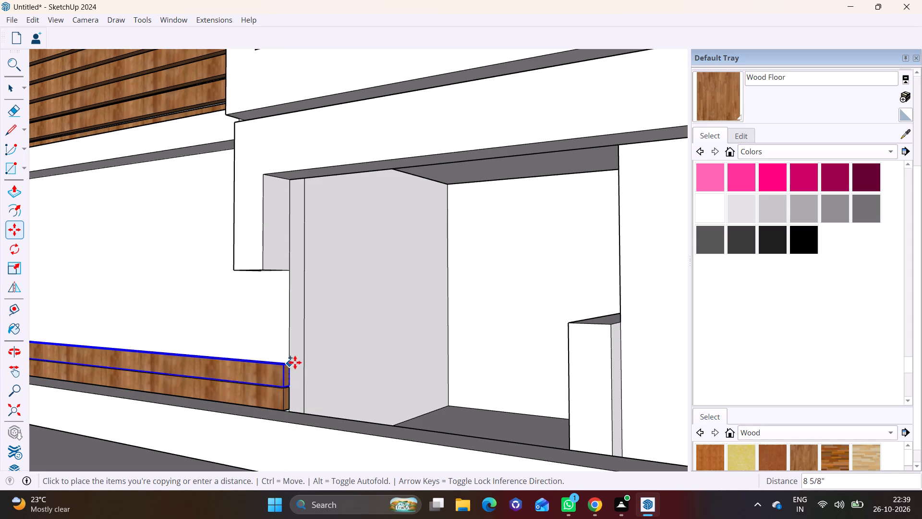
scroll(295, 362, up, 3)
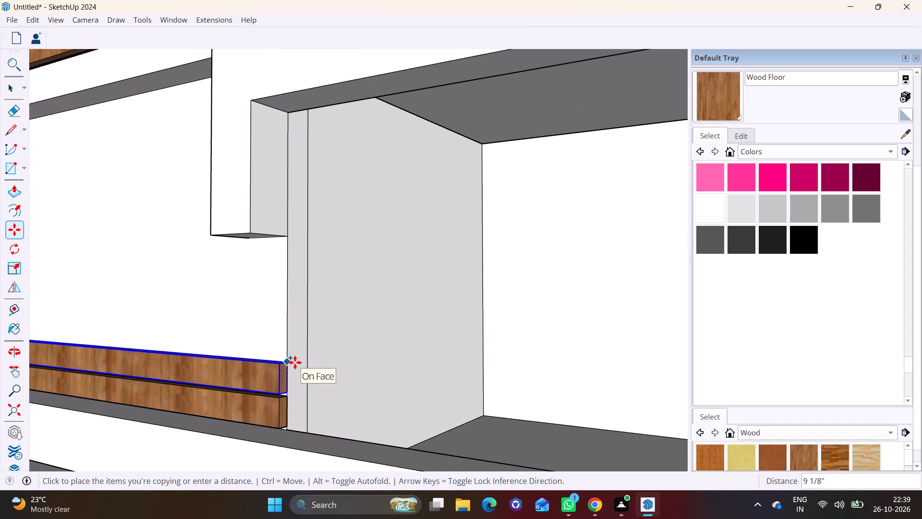
click(295, 360)
click(286, 358)
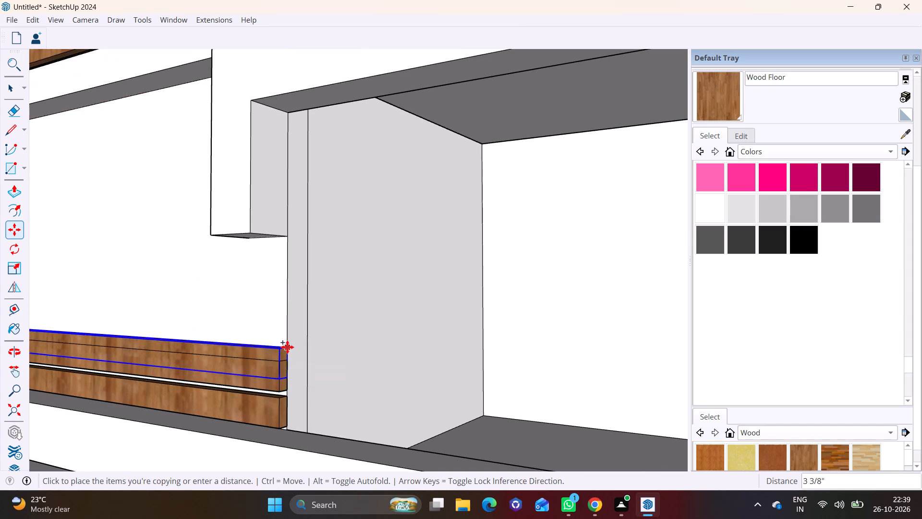
click(291, 324)
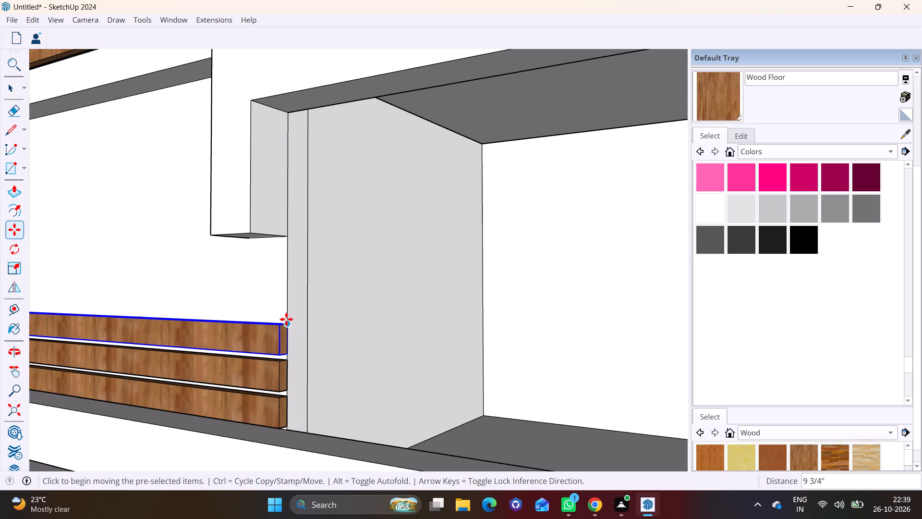
click(287, 320)
click(288, 289)
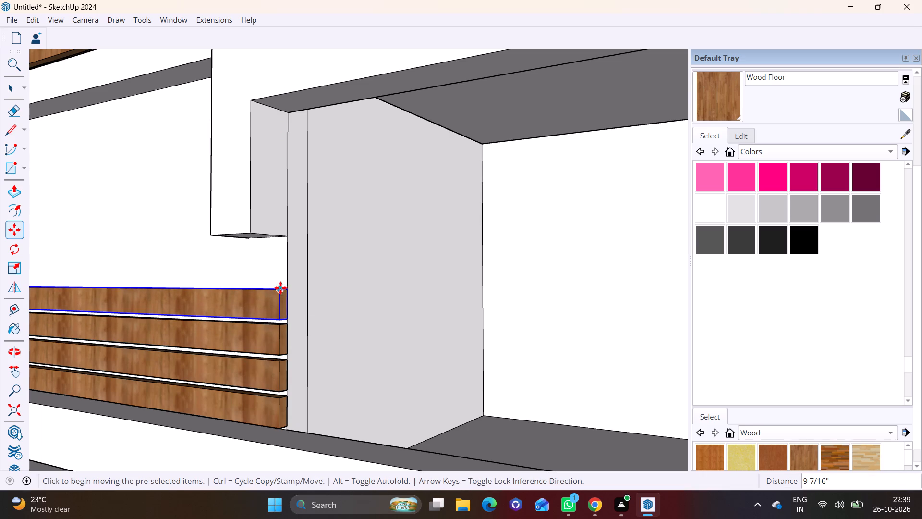
click(289, 288)
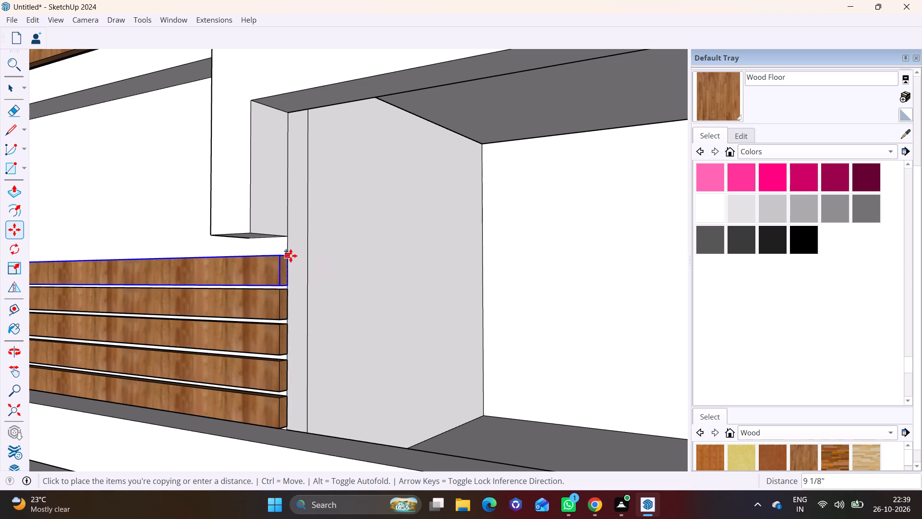
click(291, 256)
Add four more copies of the wood strip above the stack, each about 9 1/2" higher and aligned with the bay's edge.
click(285, 254)
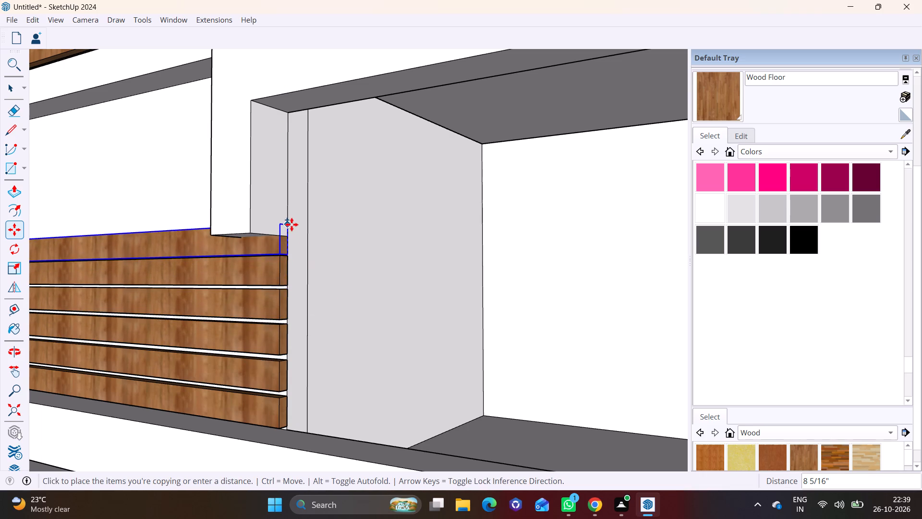
click(291, 222)
click(288, 222)
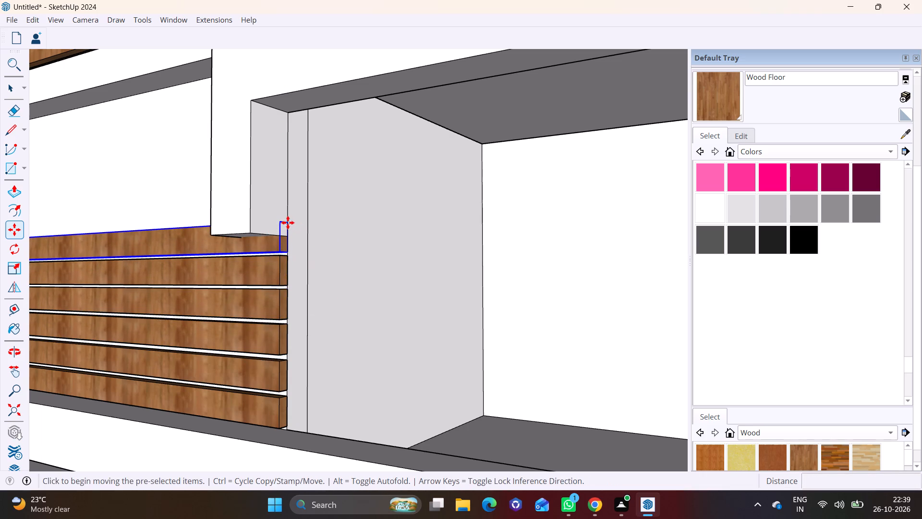
click(281, 188)
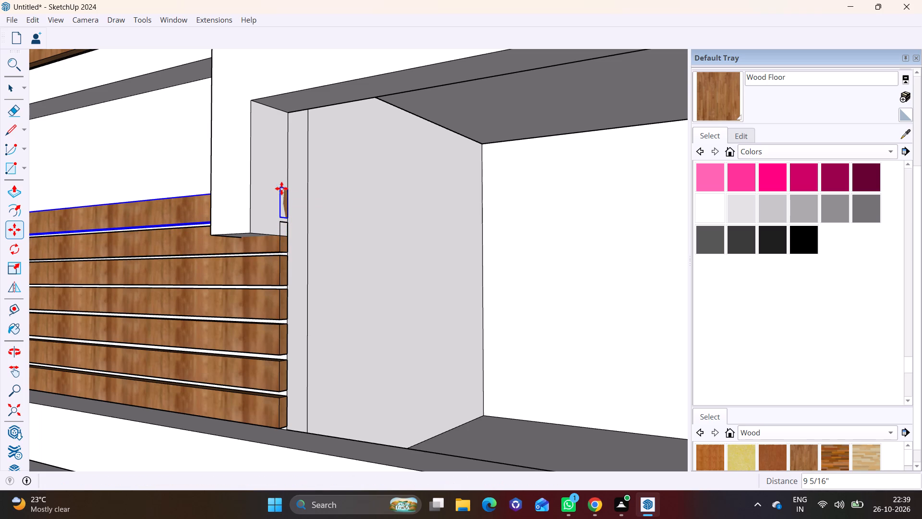
click(287, 185)
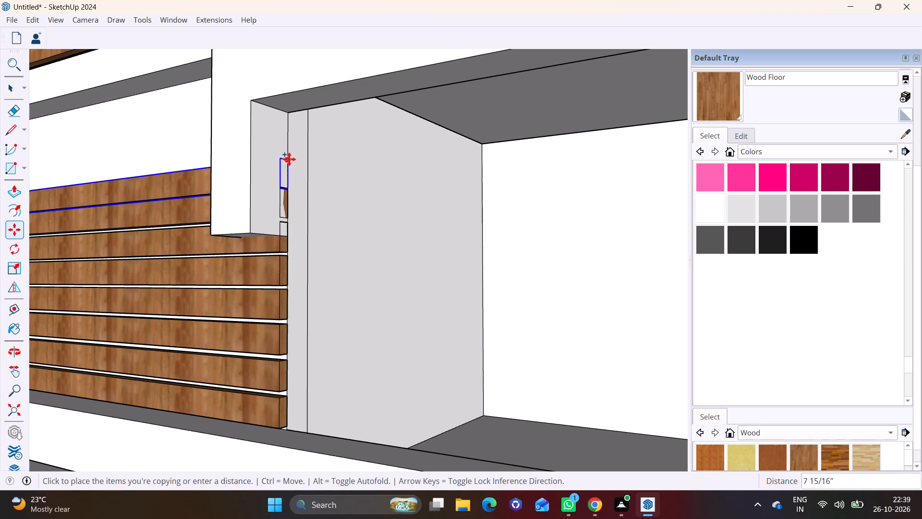
click(291, 153)
click(289, 153)
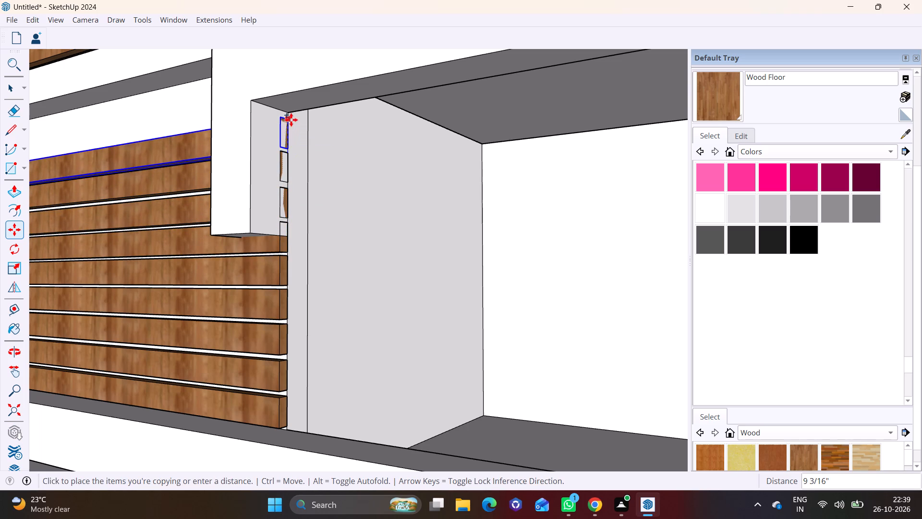
click(291, 120)
Complete the lowest bay with two more wood strip copies, reaching the underside of the floor band.
scroll(265, 184, down, 3)
shift+middle_drag(209, 204, 460, 253)
middle_drag(221, 234, 328, 292)
scroll(246, 270, up, 14)
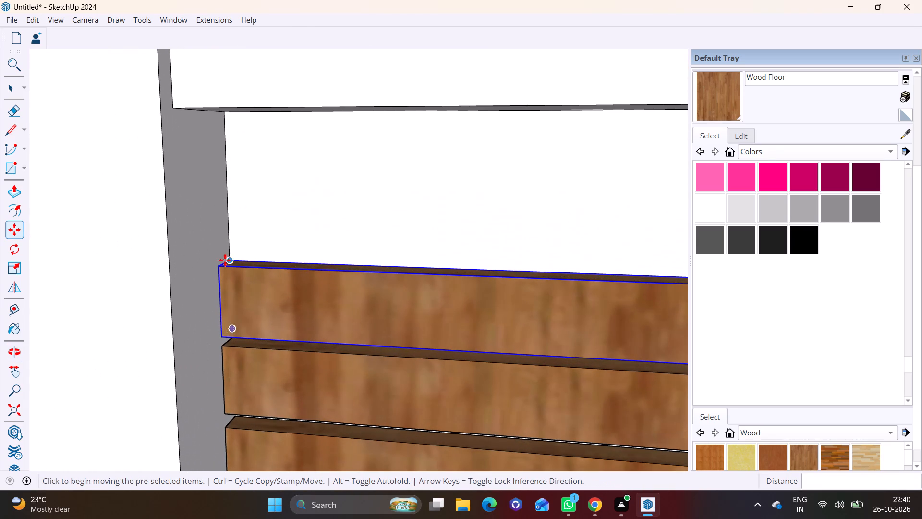
click(228, 256)
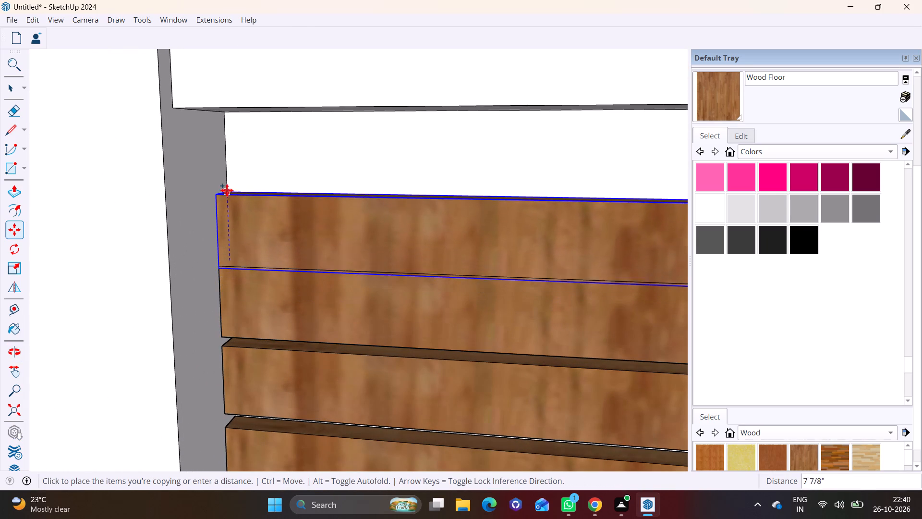
click(226, 183)
click(229, 180)
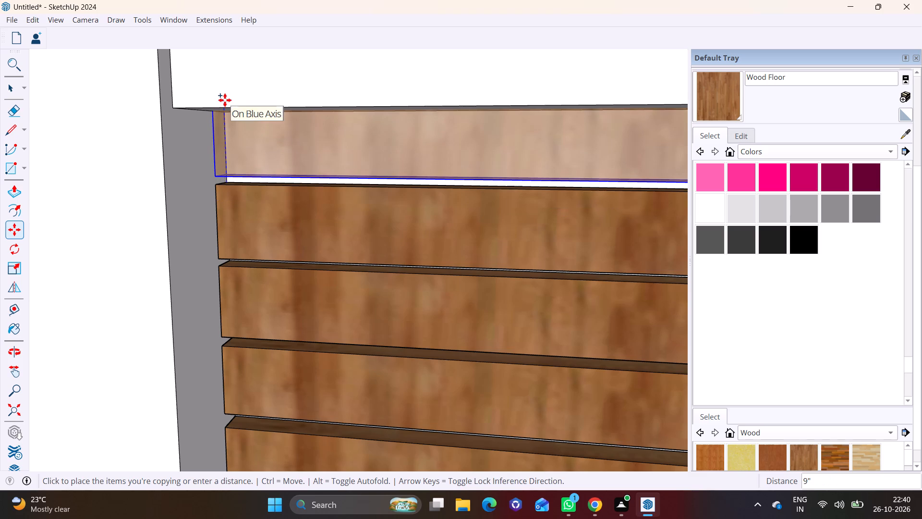
click(224, 101)
key(space)
Examine the two lower wood-clad bays and the floor band between them within the whole facade.
scroll(243, 283, down, 6)
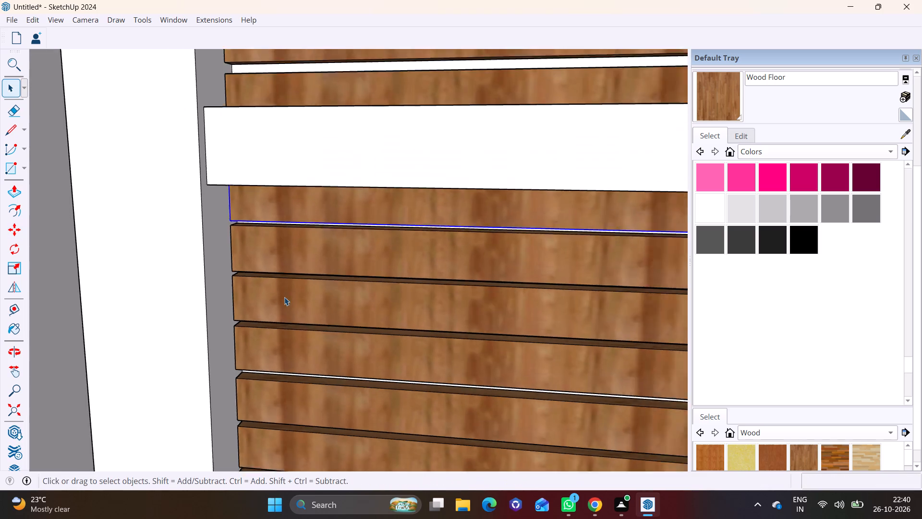
scroll(284, 297, down, 20)
shift+middle_drag(416, 302, 313, 380)
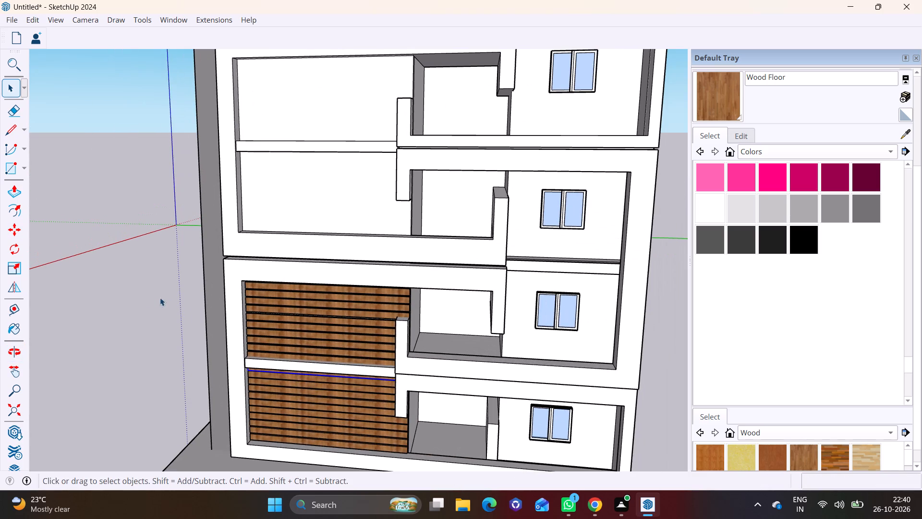
click(147, 297)
middle_drag(341, 315, 379, 278)
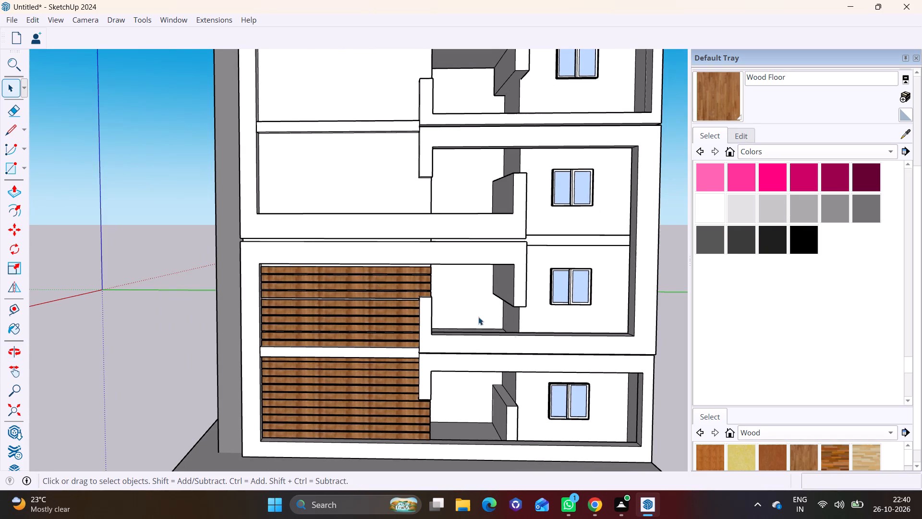
scroll(568, 355, down, 2)
shift+middle_drag(587, 359, 577, 302)
scroll(492, 327, up, 4)
middle_drag(472, 315, 440, 329)
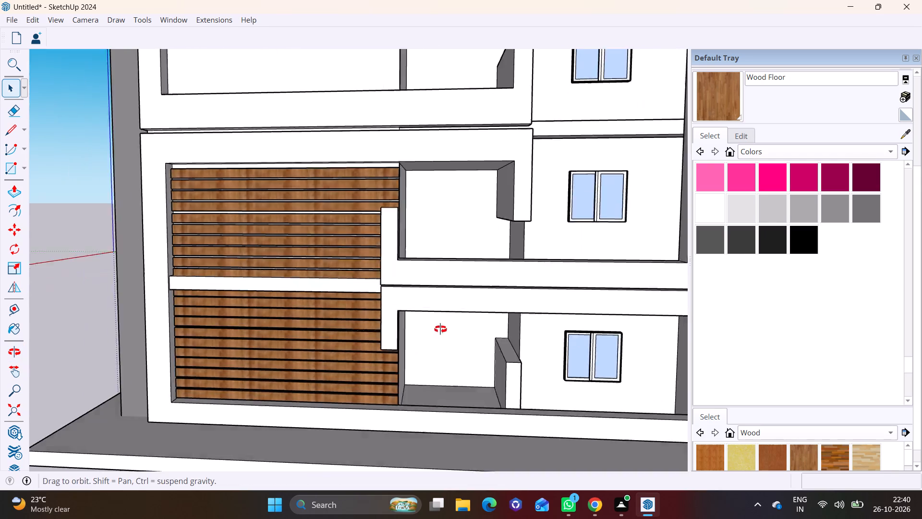
middle_drag(440, 329, 328, 389)
scroll(221, 342, up, 3)
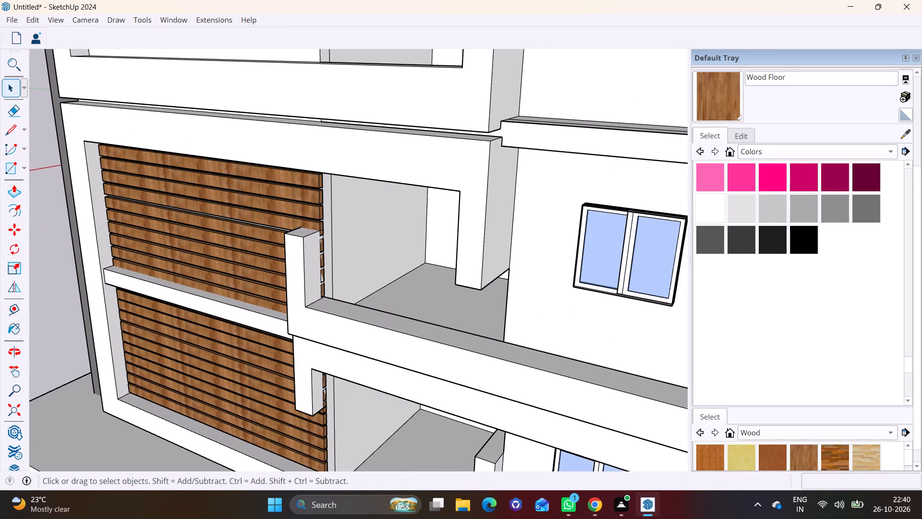
Paint the exposed faces of the floor band between the two lower wood-clad bays with Color M06 dark grey.
click(717, 239)
click(248, 320)
click(252, 309)
middle_drag(266, 324, 312, 210)
scroll(286, 233, up, 4)
middle_drag(286, 222, 298, 163)
click(296, 193)
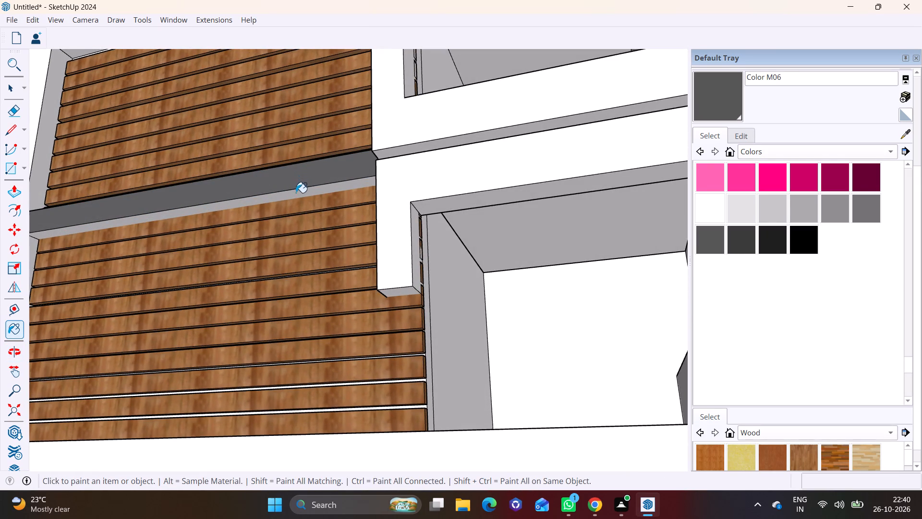
Paint the exposed faces of the floor band between the next two unclad bays above with Color M06.
scroll(299, 192, down, 8)
middle_drag(300, 189, 286, 303)
scroll(286, 303, down, 1)
scroll(241, 103, down, 3)
middle_drag(247, 105, 237, 380)
scroll(217, 271, up, 6)
click(231, 341)
click(241, 338)
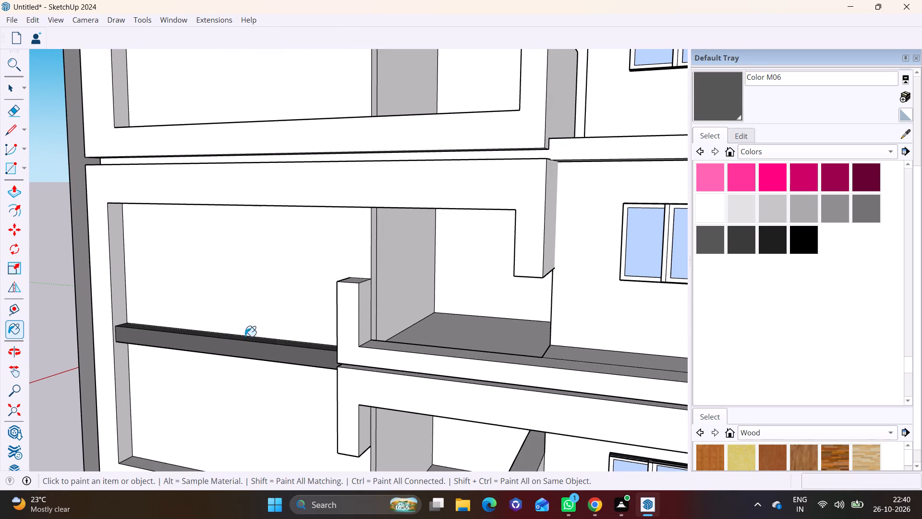
middle_drag(265, 352, 278, 243)
click(285, 239)
Paint the exposed faces of the floor band beneath the top-storey wood-clad bay with Color M06.
scroll(291, 225, down, 3)
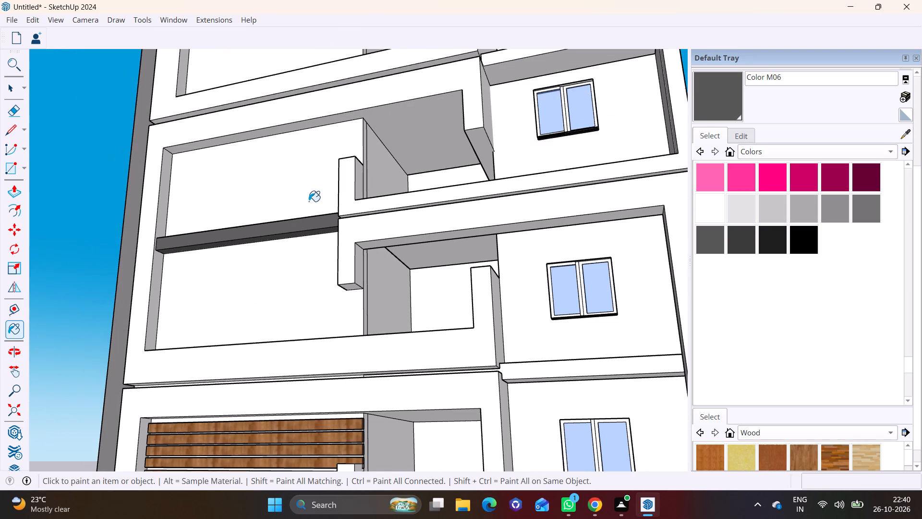
middle_drag(309, 201, 310, 355)
middle_drag(315, 237, 297, 347)
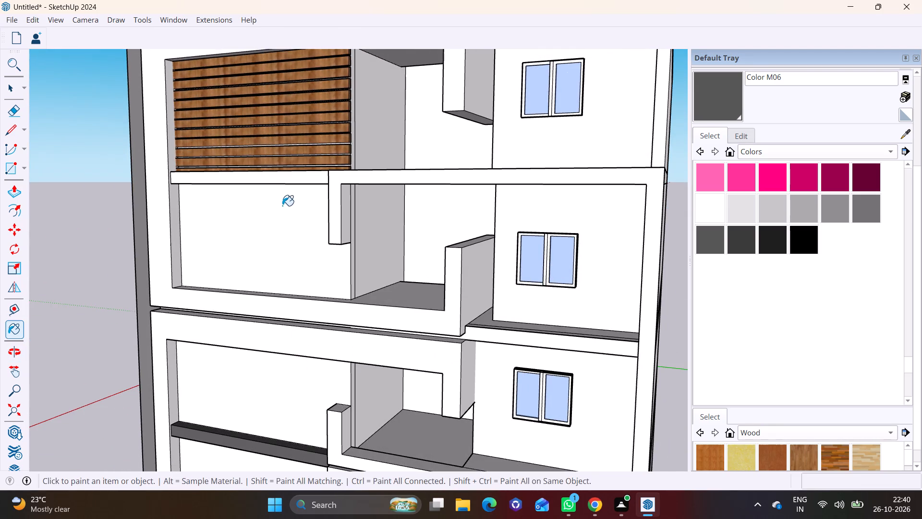
middle_drag(267, 187, 274, 349)
scroll(277, 344, up, 3)
click(277, 341)
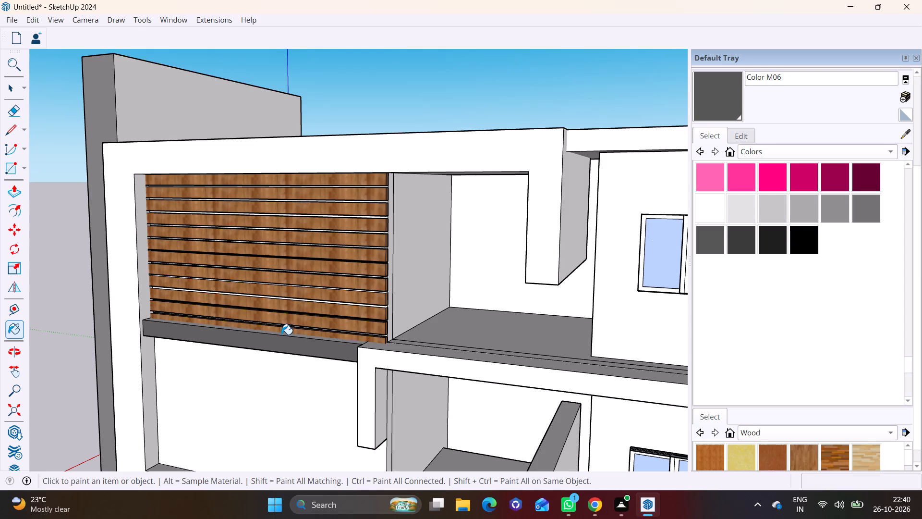
click(281, 334)
scroll(301, 346, up, 4)
middle_drag(306, 337, 309, 237)
click(313, 271)
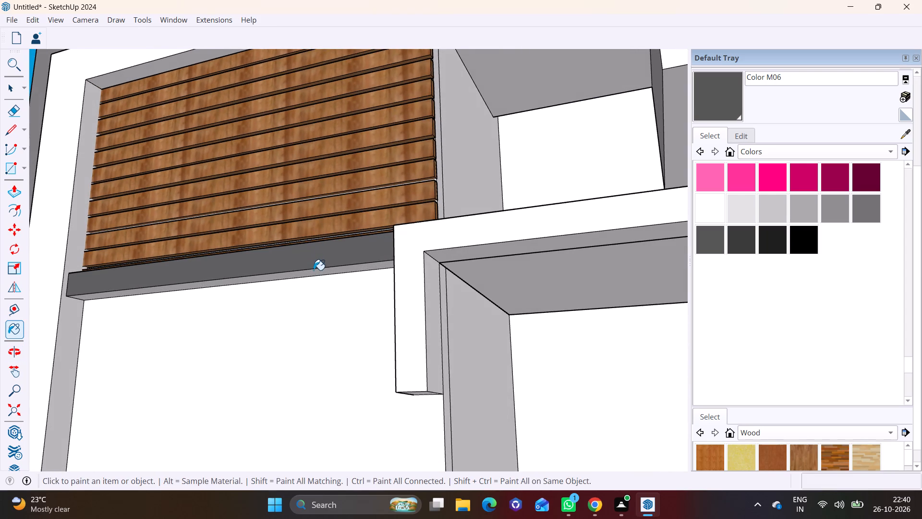
scroll(320, 272, down, 7)
key(space)
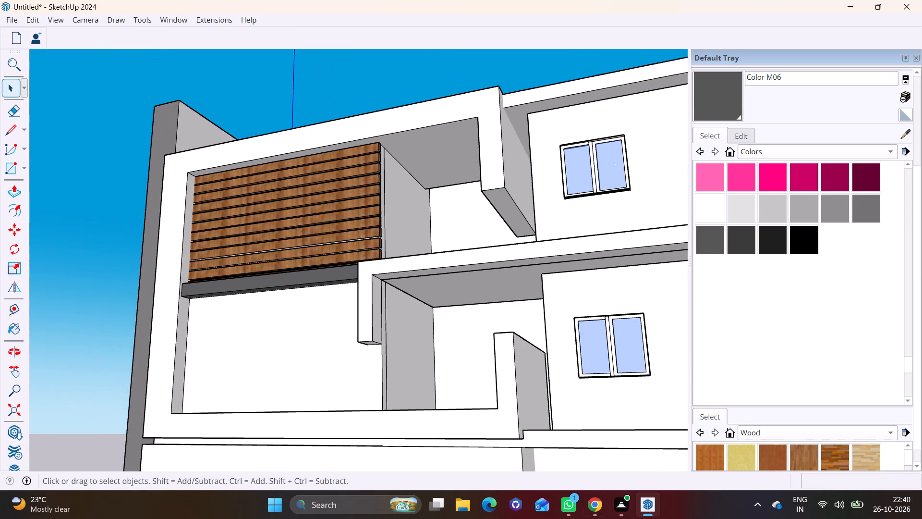
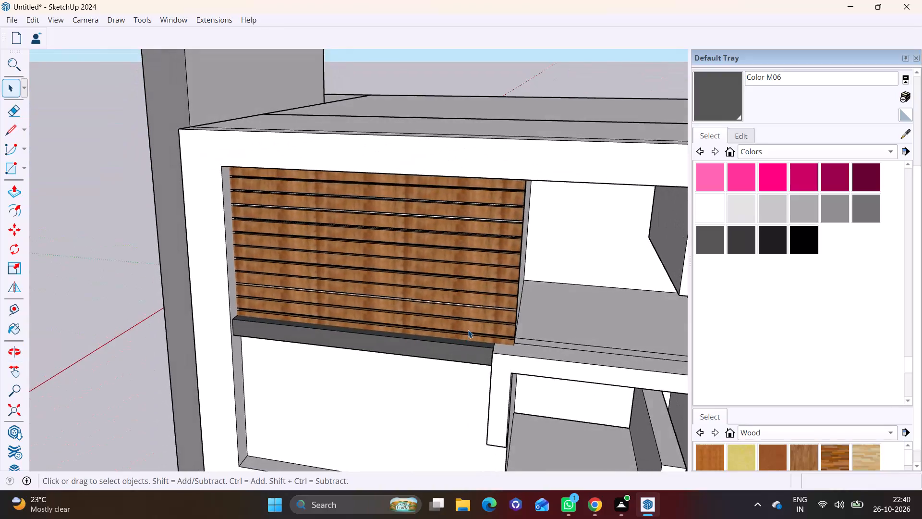
Move the third wood strip from the bottom of the top-storey bay upward, finishing with a shift of about 11/16".
scroll(468, 328, up, 6)
middle_drag(525, 298, 466, 259)
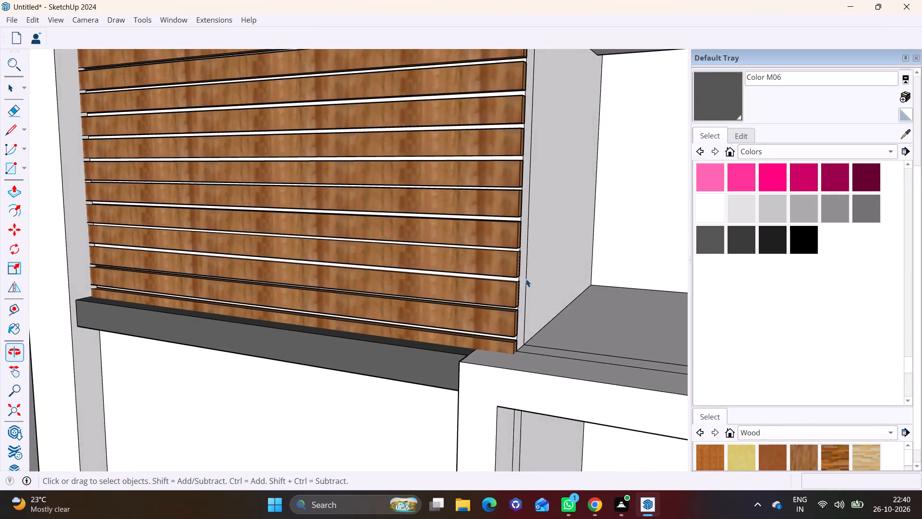
scroll(526, 279, up, 3)
middle_drag(517, 288, 532, 246)
scroll(529, 255, up, 4)
shift+middle_drag(528, 274, 490, 308)
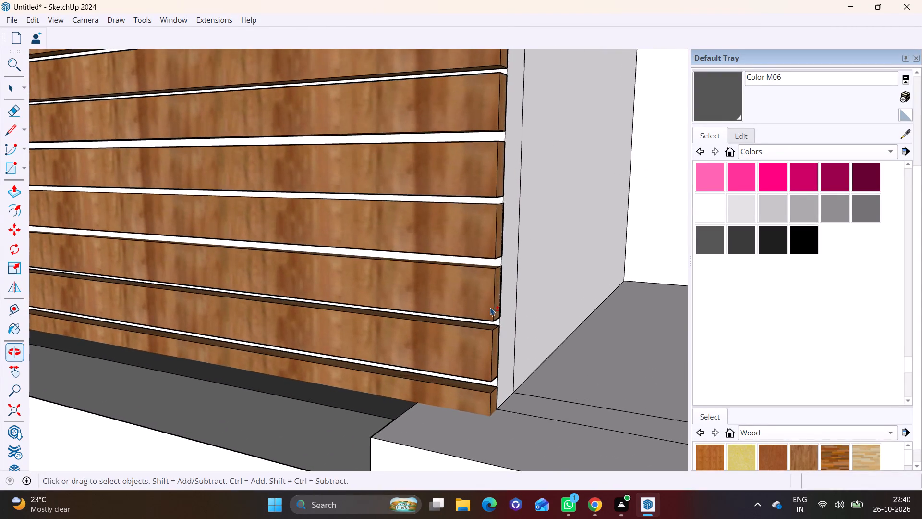
shift+middle_drag(490, 308, 491, 308)
middle_drag(490, 296, 495, 286)
scroll(495, 286, up, 1)
key(space)
click(485, 285)
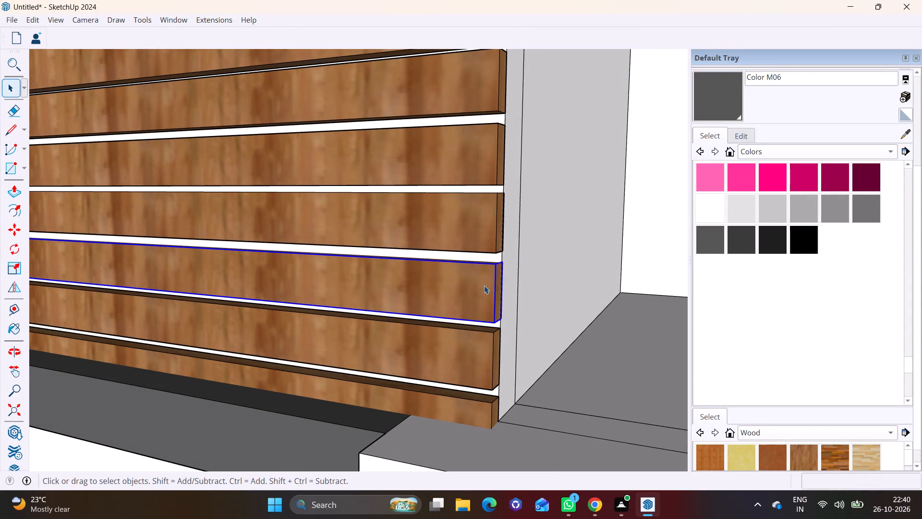
key(m)
click(503, 263)
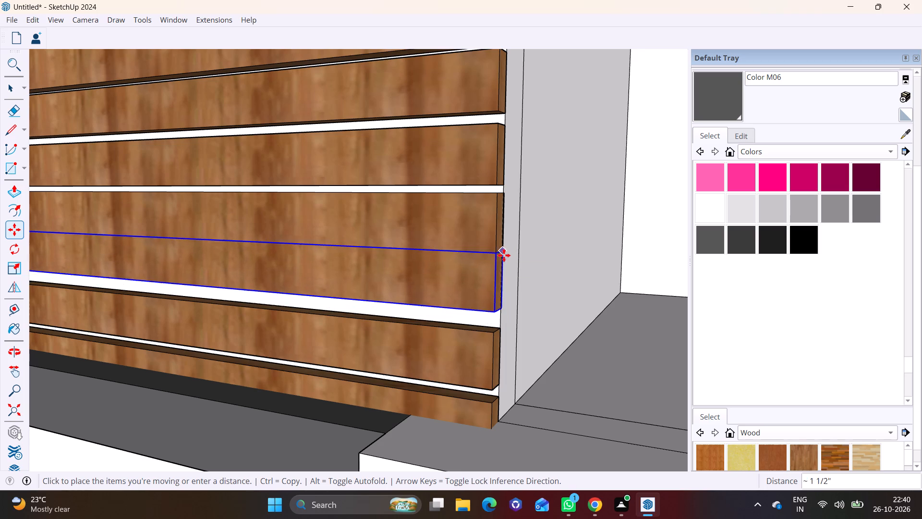
scroll(500, 258, up, 6)
click(500, 262)
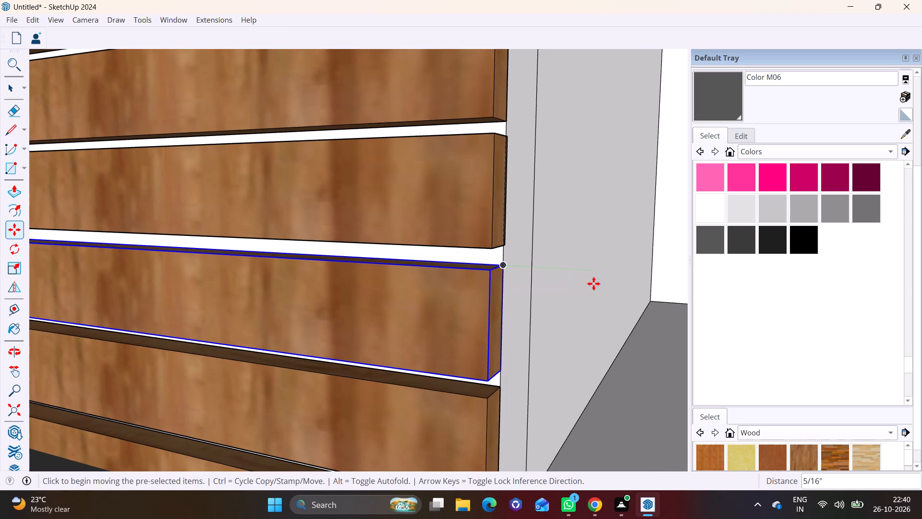
drag(595, 285, 586, 293)
key(m)
click(505, 266)
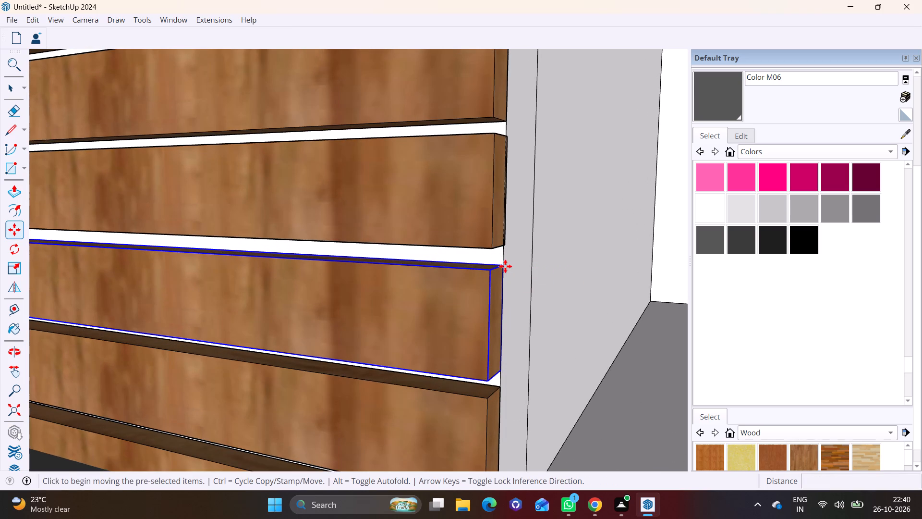
click(505, 257)
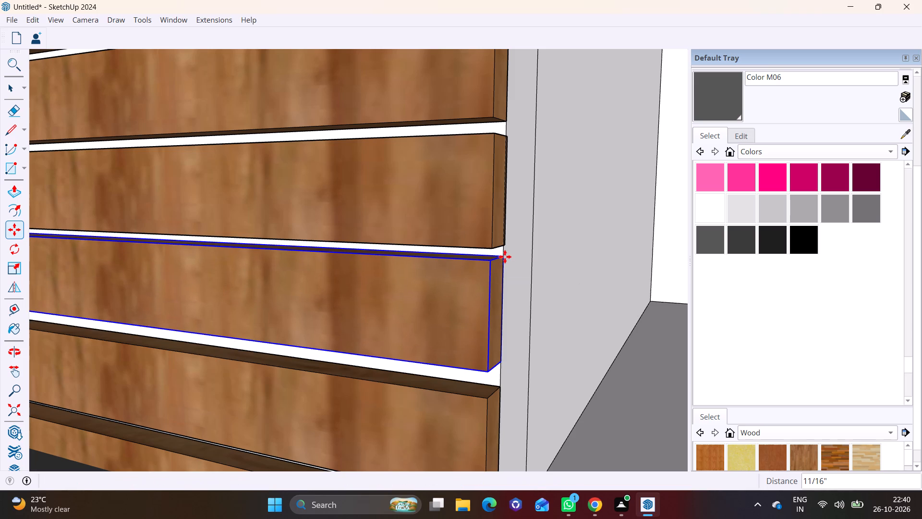
Lower the same wood strip by about 7/16" to even out the gaps above and below it, and deselect it.
click(501, 361)
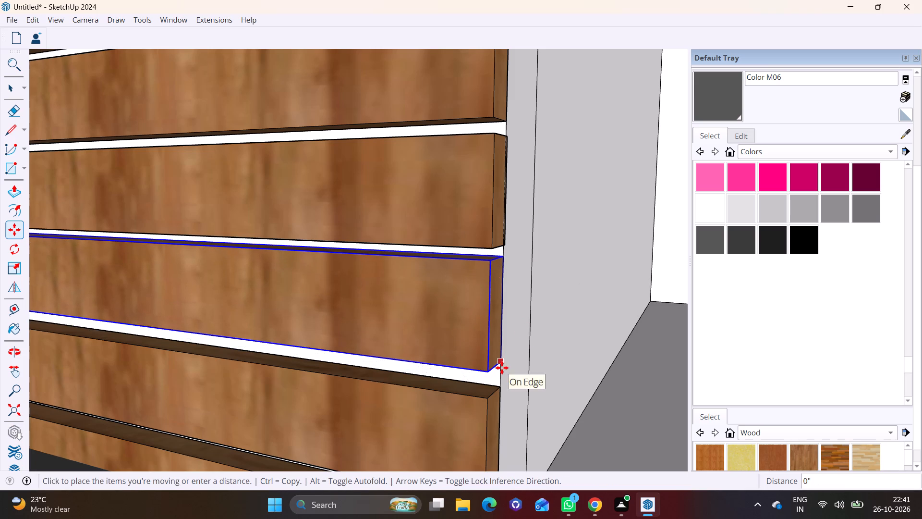
scroll(503, 366, up, 6)
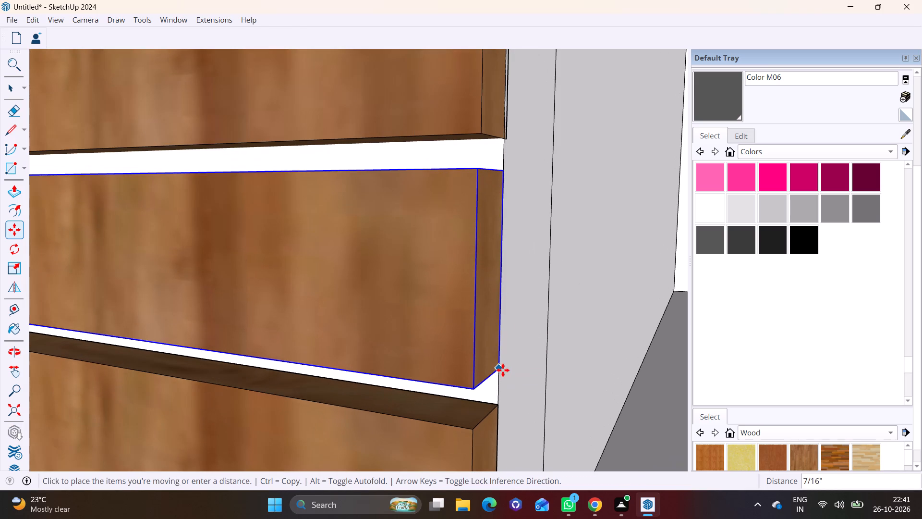
click(503, 370)
key(space)
scroll(496, 351, down, 13)
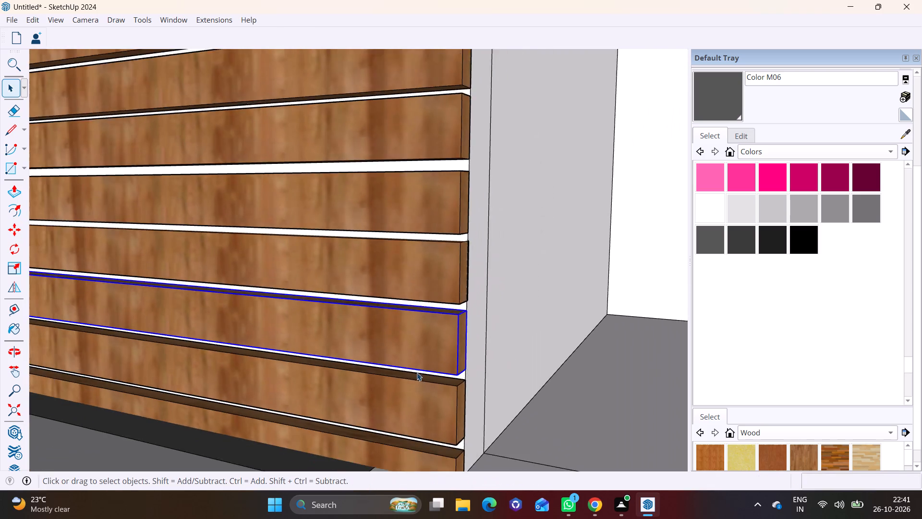
scroll(417, 372, down, 20)
scroll(417, 372, down, 1)
click(73, 314)
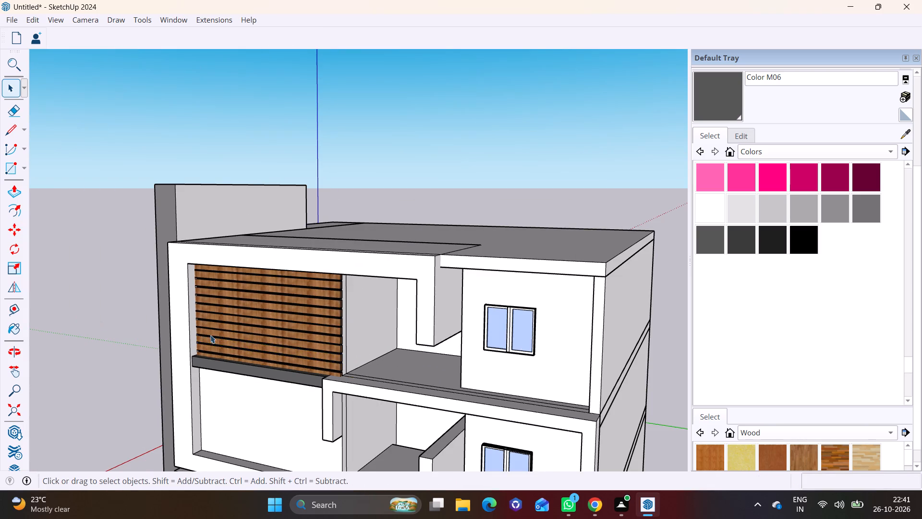
Copy the top wood strip of the top-storey bay 18' 5/16" straight down to the base of the unclad bay below.
scroll(241, 338, down, 3)
scroll(281, 342, down, 1)
scroll(355, 369, down, 2)
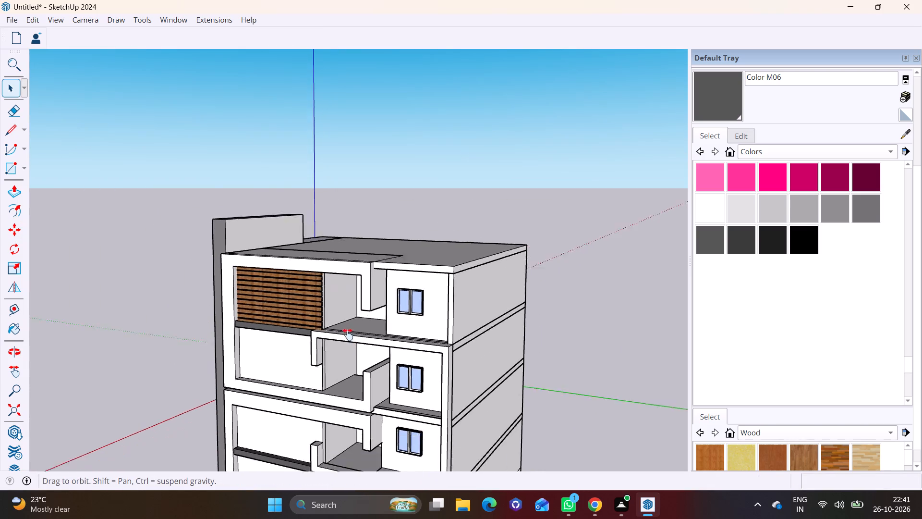
scroll(319, 289, up, 4)
middle_drag(301, 304, 441, 294)
scroll(435, 271, up, 5)
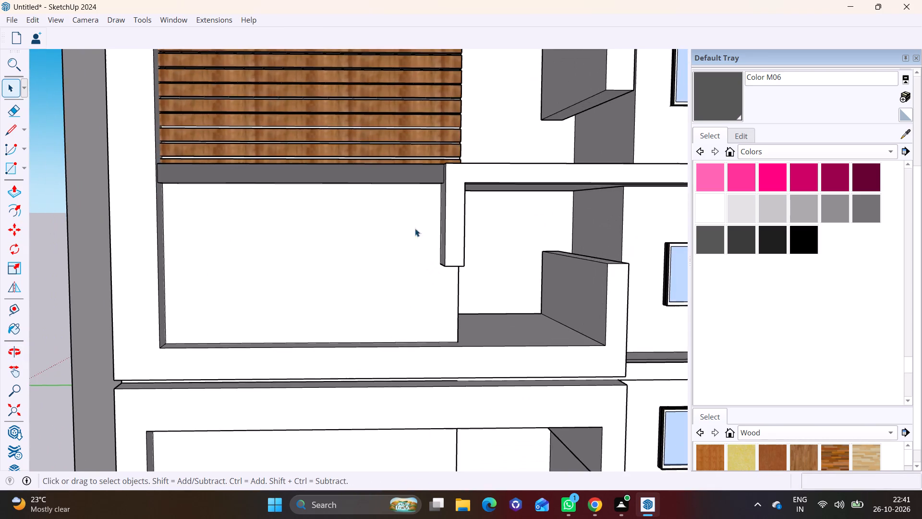
middle_drag(418, 219, 411, 312)
click(402, 91)
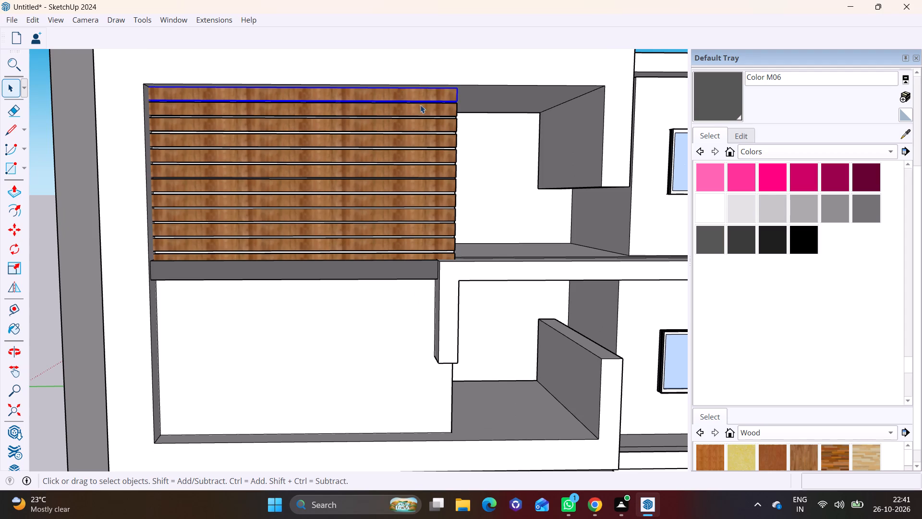
key(m)
middle_drag(440, 155, 315, 184)
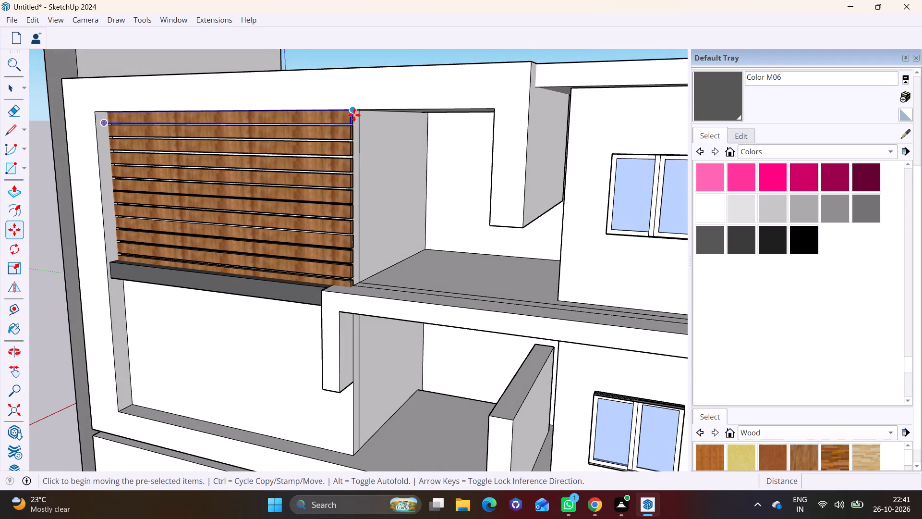
click(354, 115)
middle_drag(308, 332, 328, 245)
scroll(361, 306, up, 5)
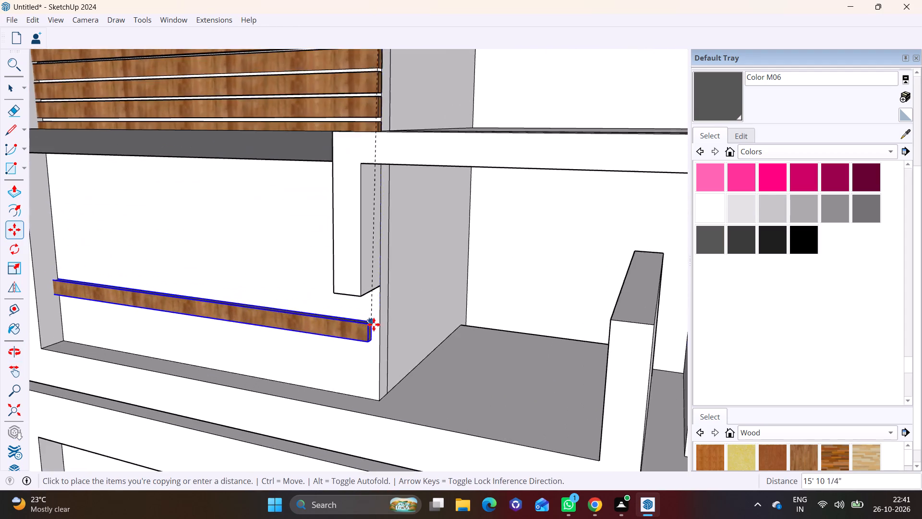
scroll(374, 324, up, 2)
click(386, 400)
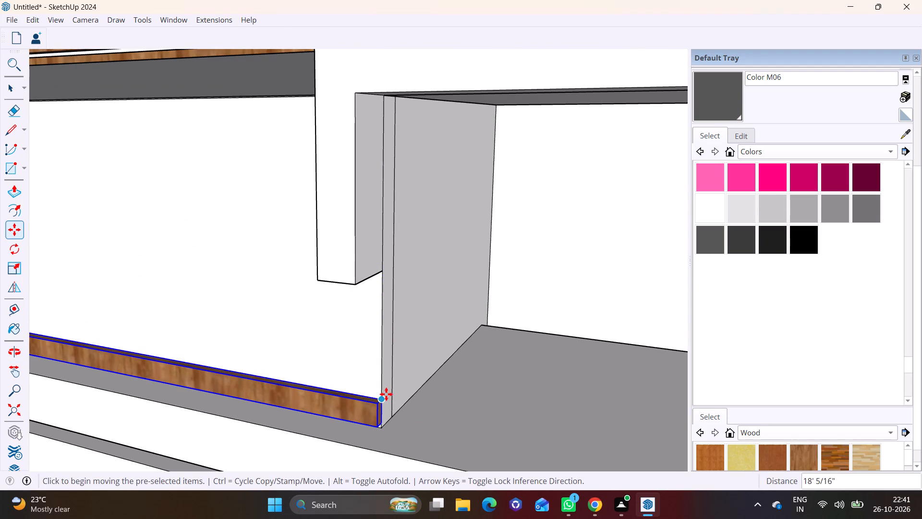
Stack five more copies of the strip upward from the base of the lower bay, spaced about 9" apart with narrow gaps.
click(384, 399)
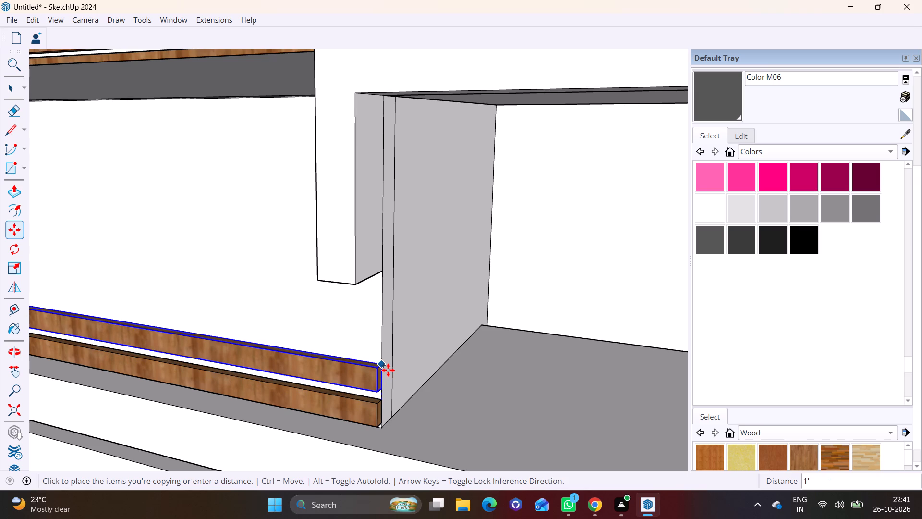
scroll(388, 371, up, 6)
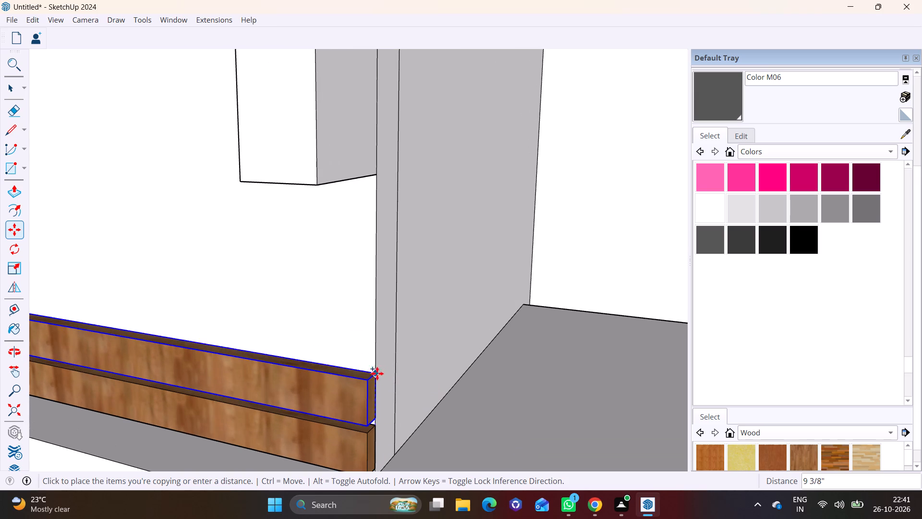
click(372, 373)
click(373, 371)
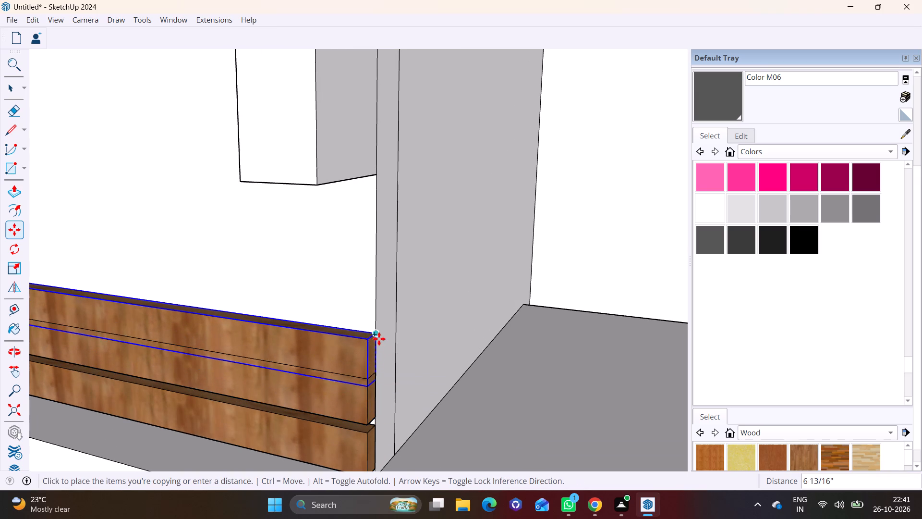
click(379, 322)
click(373, 322)
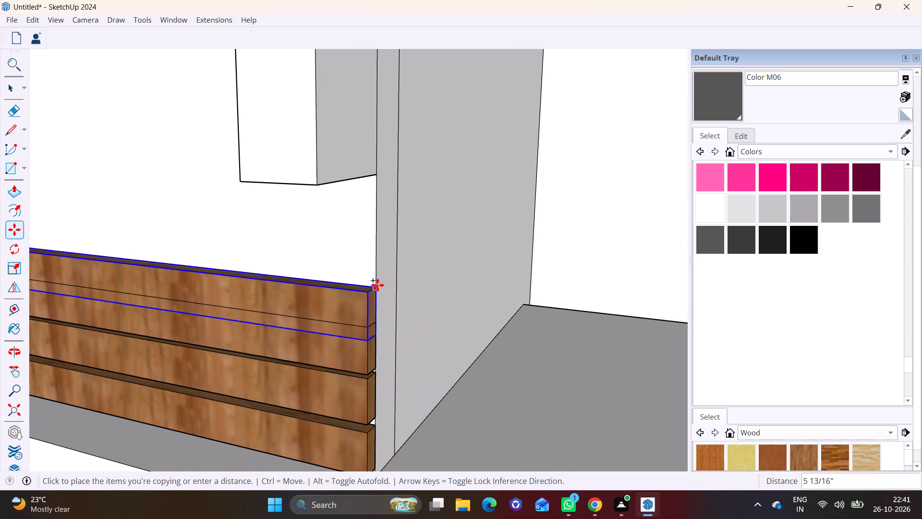
click(377, 270)
click(372, 270)
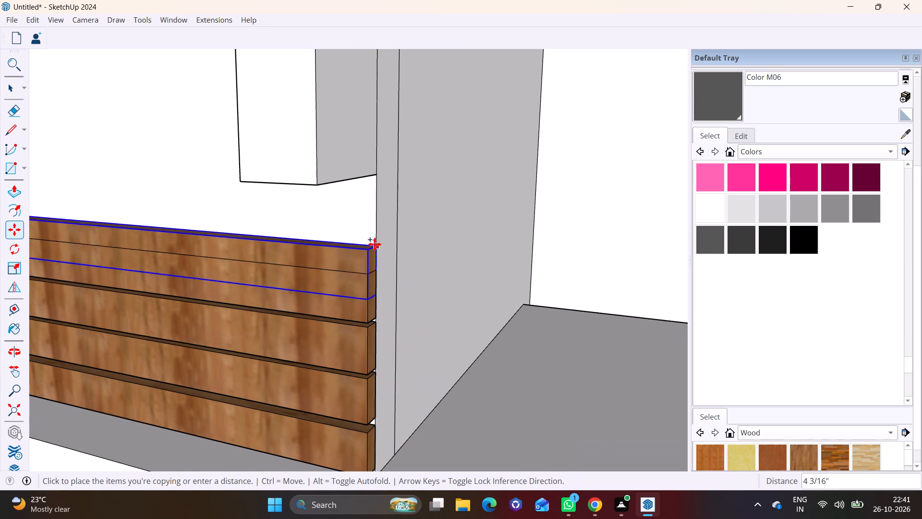
click(378, 216)
click(379, 214)
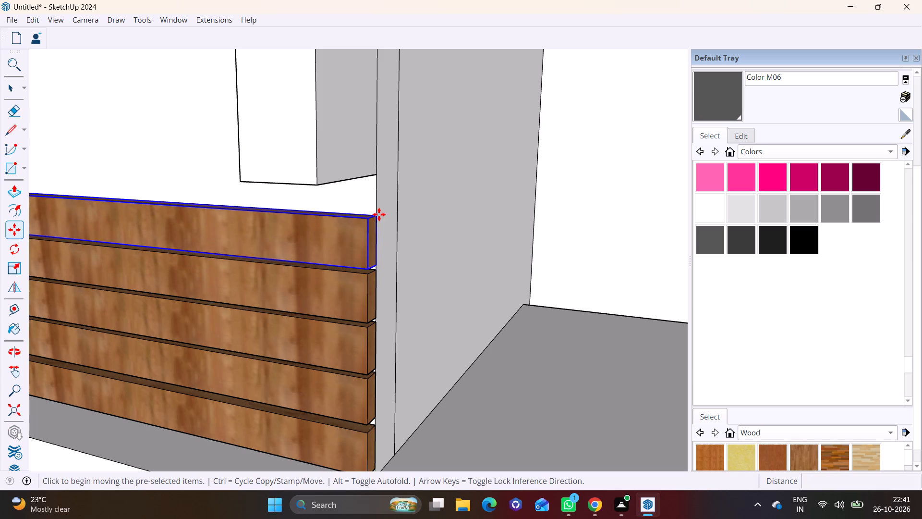
click(384, 160)
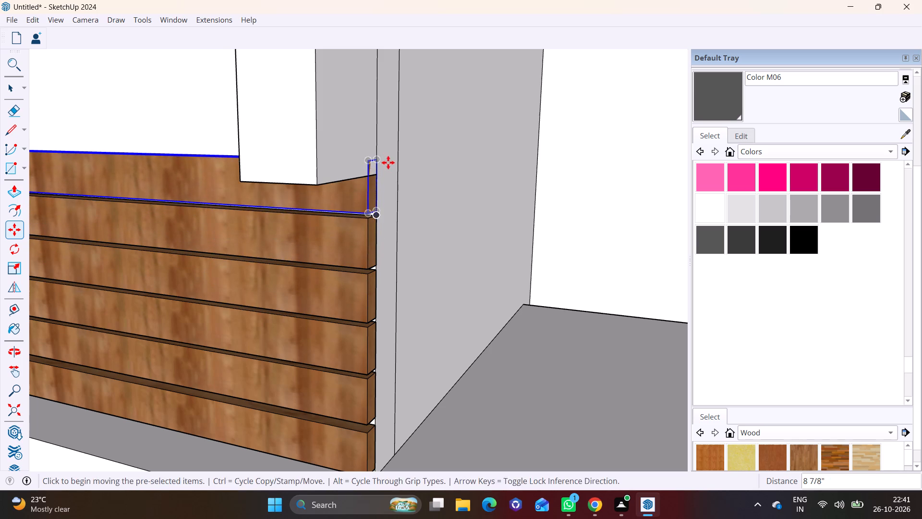
Add three more strip copies above the stack, behind the hanging white pillar, keeping the spacing at about 9".
shift+middle_drag(392, 180, 416, 346)
click(406, 335)
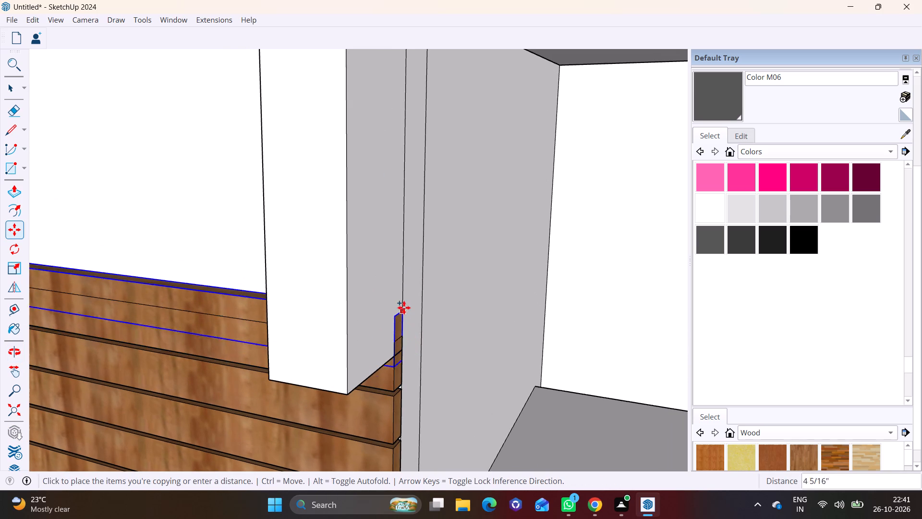
click(404, 283)
click(404, 284)
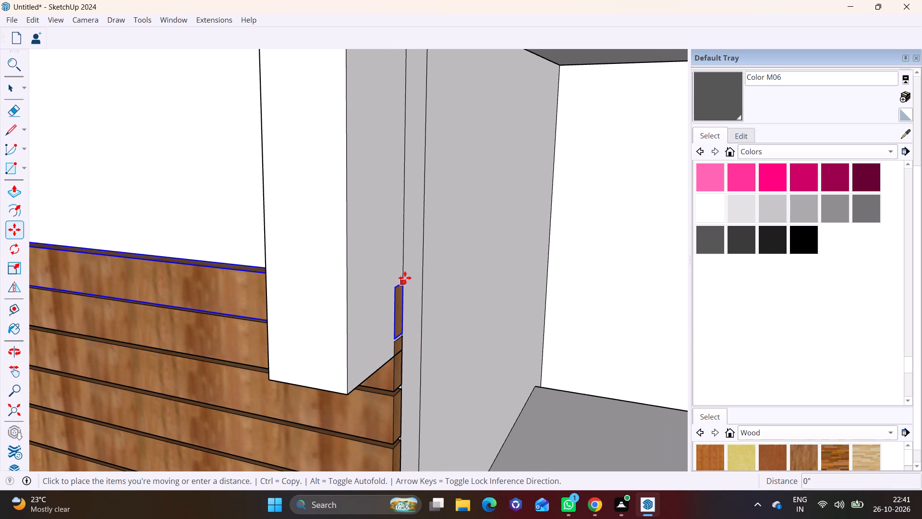
click(399, 223)
scroll(388, 211, down, 5)
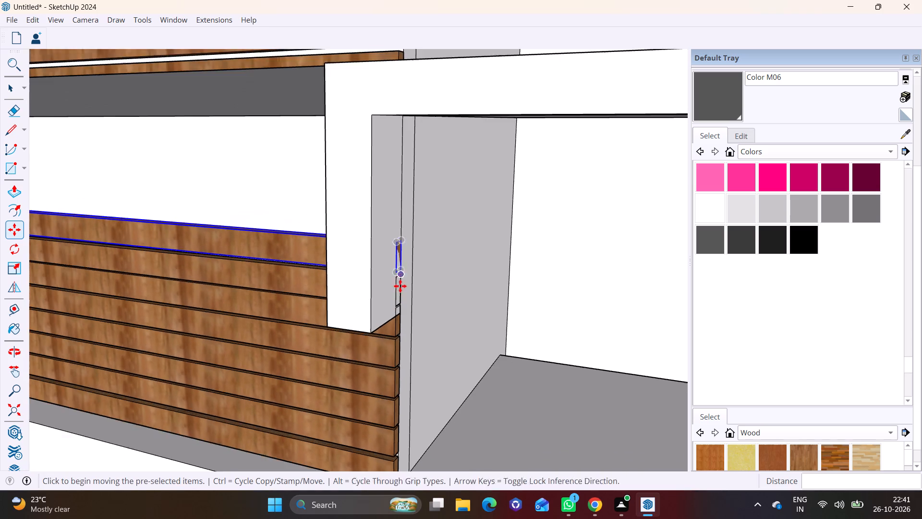
scroll(400, 286, down, 4)
shift+middle_drag(400, 318, 435, 425)
click(435, 367)
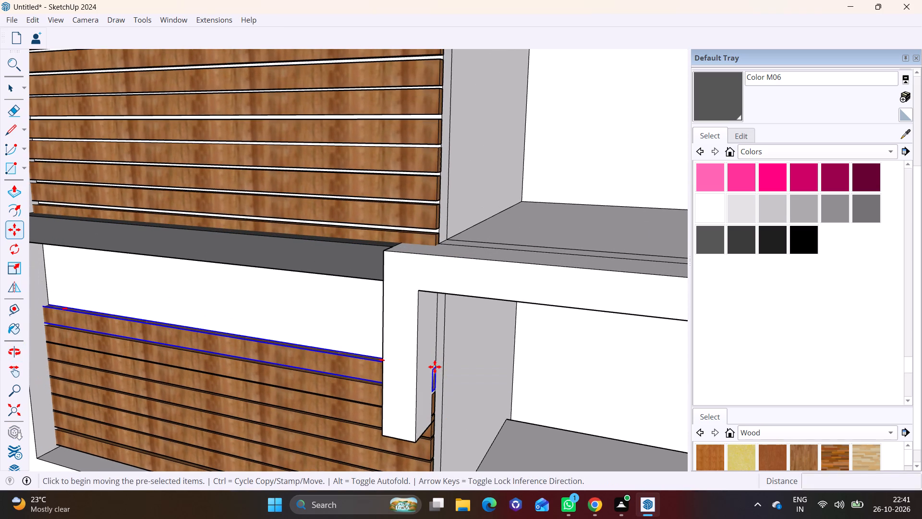
scroll(431, 346, up, 3)
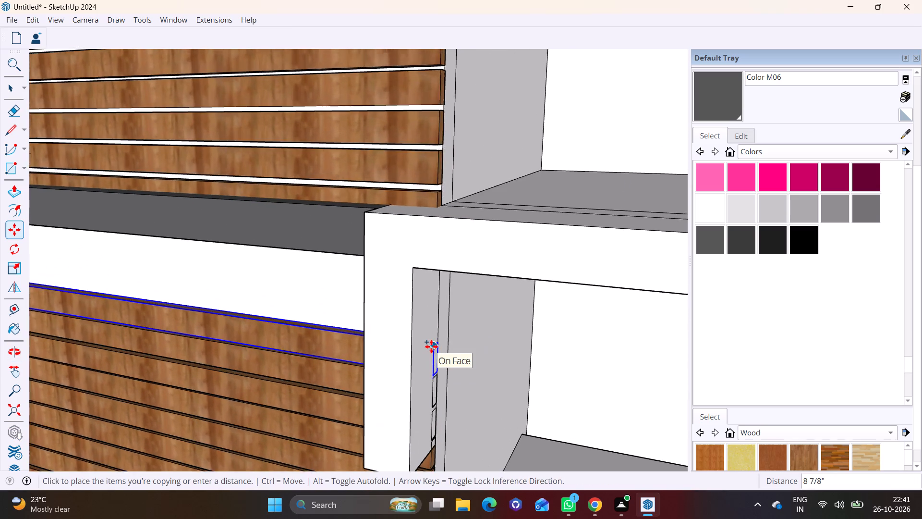
scroll(431, 346, up, 2)
click(431, 345)
Add the last three strip copies at about 9" spacing, tucking the topmost one behind the dark grey floor band.
click(437, 341)
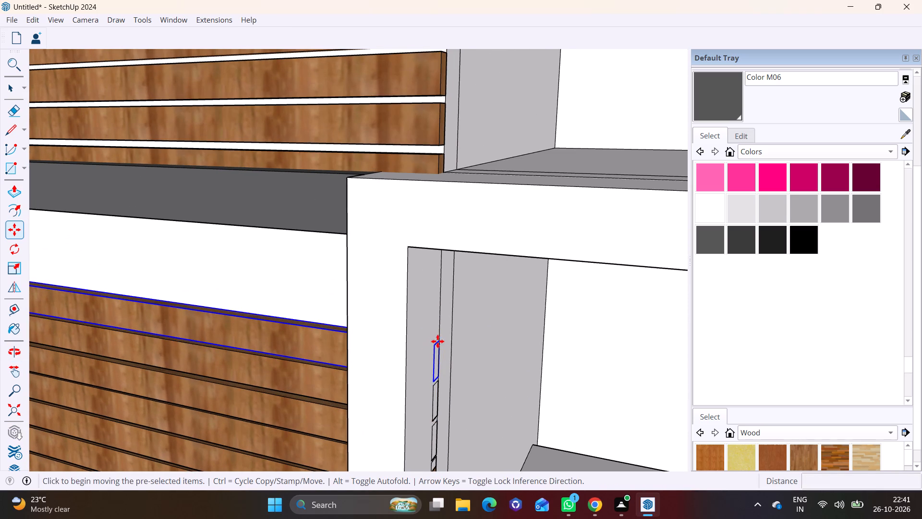
click(439, 300)
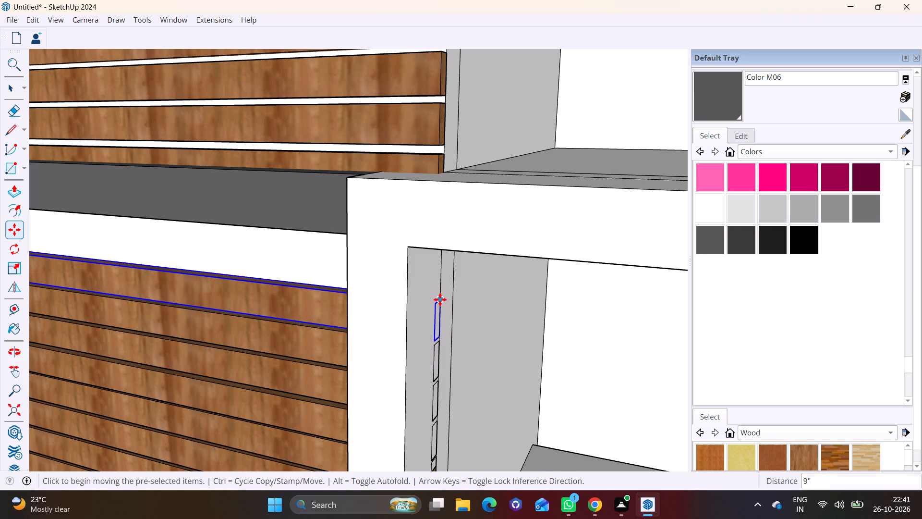
click(440, 299)
click(440, 256)
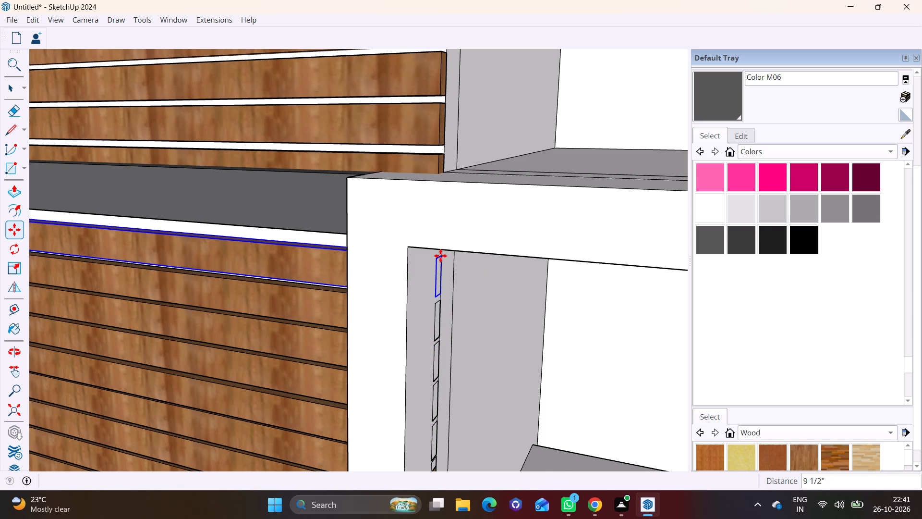
click(443, 258)
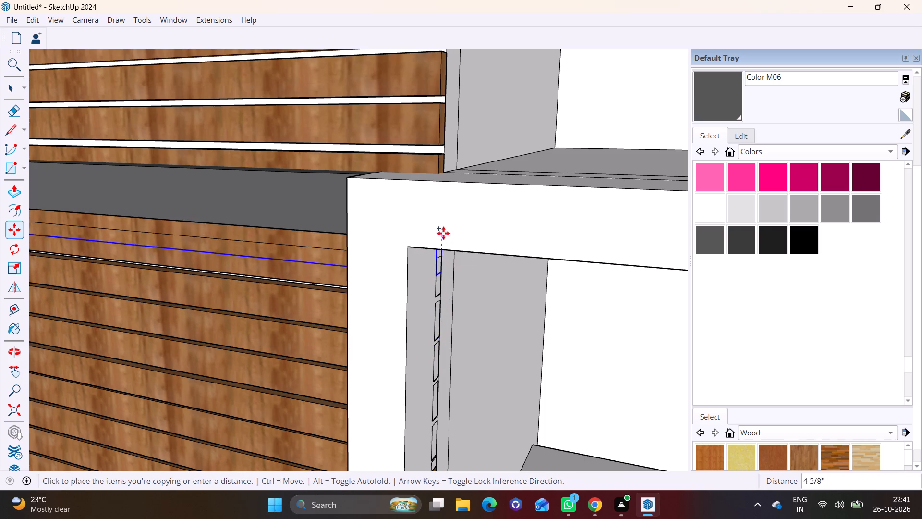
click(444, 210)
key(space)
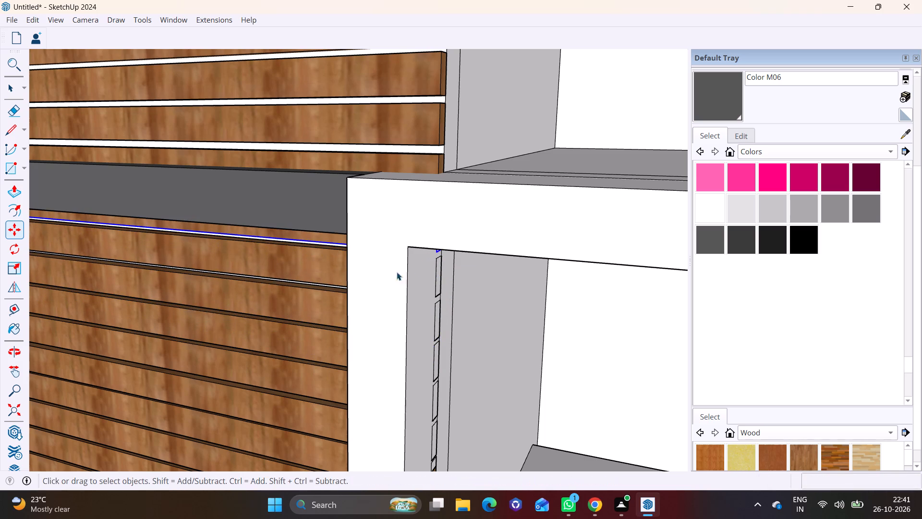
scroll(367, 301, down, 16)
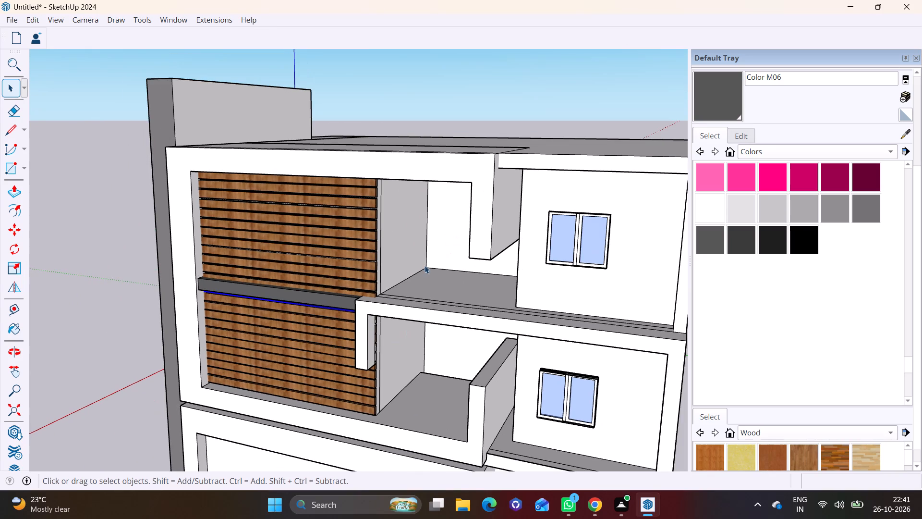
Examine the building from several angles to find which facade bays still need wood cladding.
click(417, 275)
shift+middle_drag(385, 322, 418, 234)
middle_drag(386, 315, 400, 290)
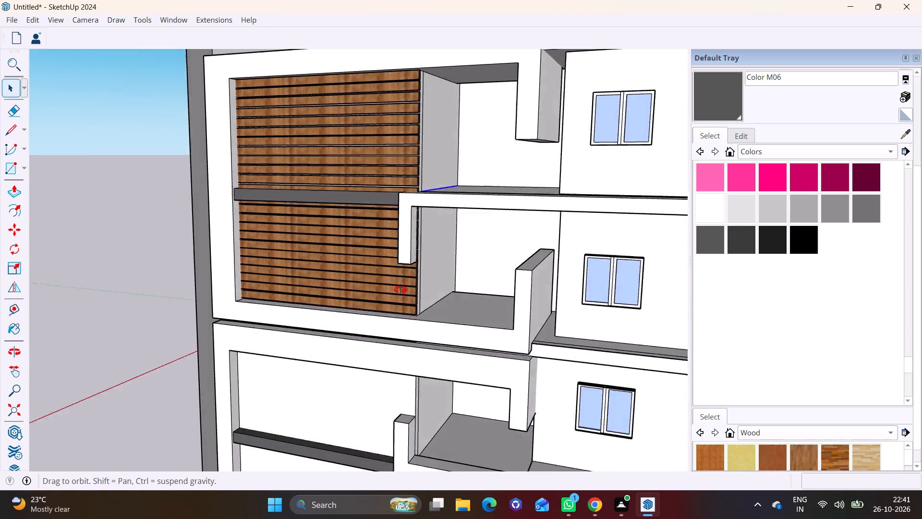
middle_drag(400, 290, 443, 232)
scroll(428, 310, down, 7)
shift+middle_drag(399, 348, 404, 250)
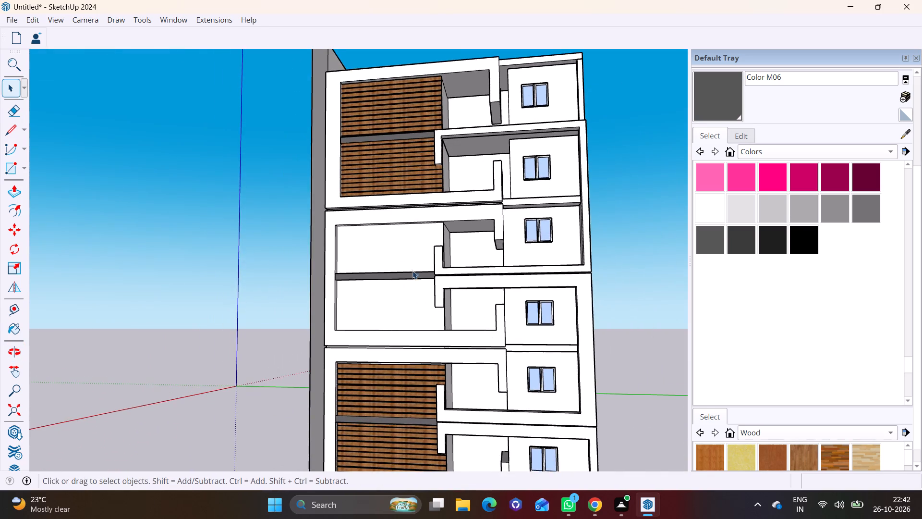
middle_drag(496, 339, 655, 358)
scroll(396, 328, down, 4)
middle_drag(415, 342, 552, 352)
scroll(459, 331, up, 2)
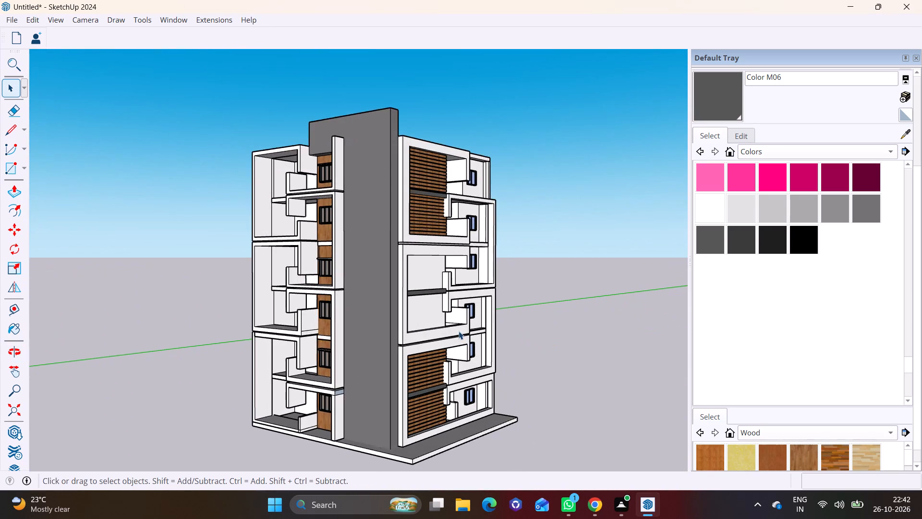
scroll(427, 310, up, 5)
middle_drag(428, 309, 382, 322)
scroll(424, 311, up, 1)
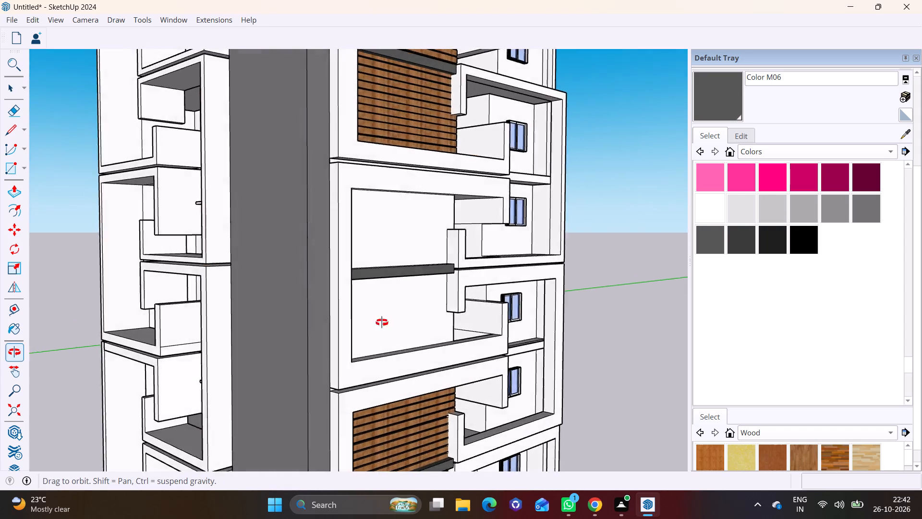
middle_drag(382, 322, 252, 324)
scroll(315, 306, down, 3)
scroll(776, 452, down, 5)
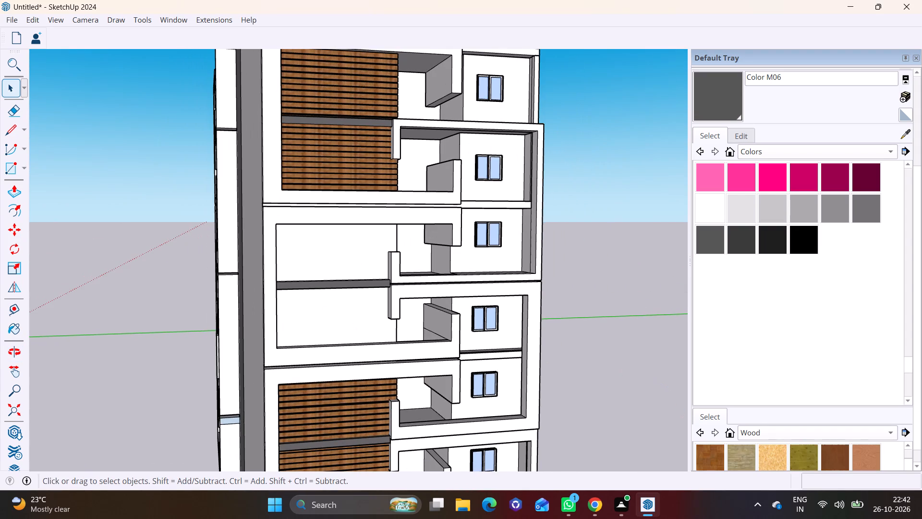
scroll(777, 451, down, 3)
middle_drag(450, 392, 347, 413)
scroll(340, 405, down, 1)
middle_drag(340, 349, 454, 367)
shift+scroll(427, 380, up, 1)
scroll(459, 346, down, 2)
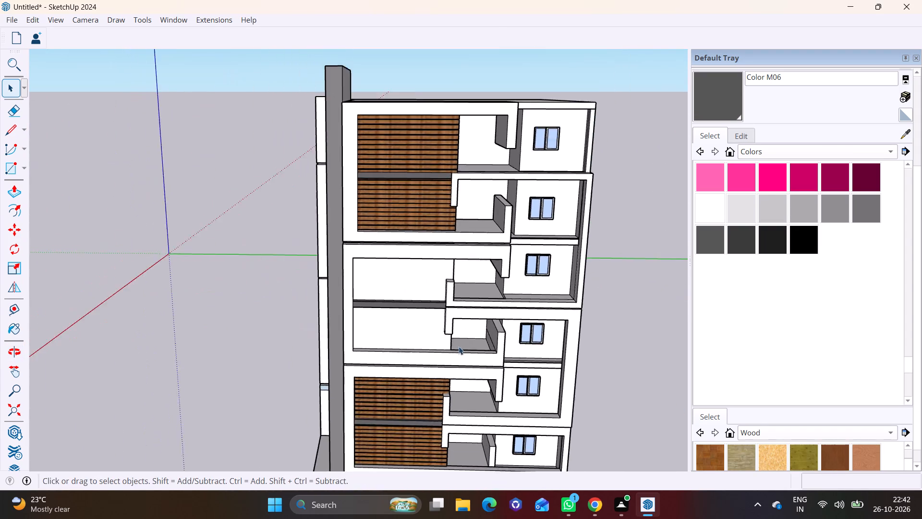
scroll(459, 346, down, 3)
middle_drag(449, 361, 403, 284)
scroll(402, 293, up, 8)
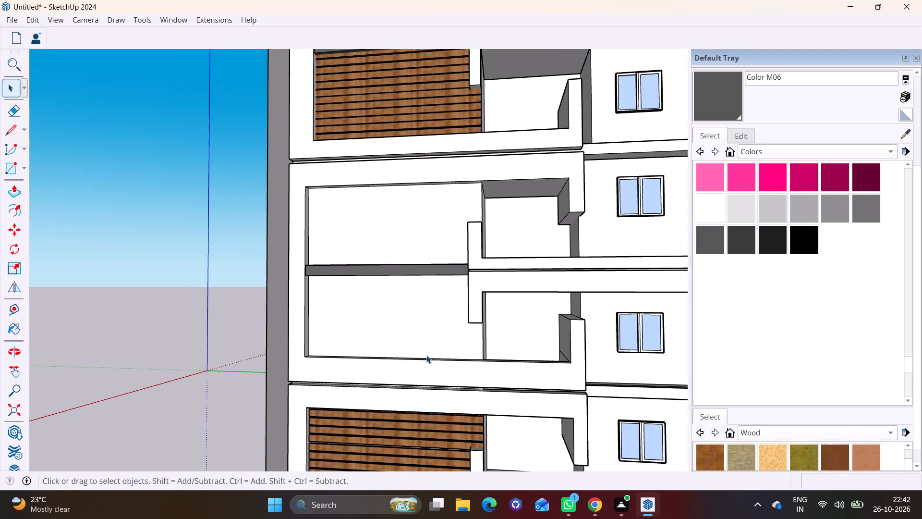
Copy the lowest wood strip of the clad bay straight down about 5' 4" to the ceiling corner of the unclad bay below.
shift+middle_drag(421, 286, 397, 402)
scroll(415, 300, up, 3)
click(454, 224)
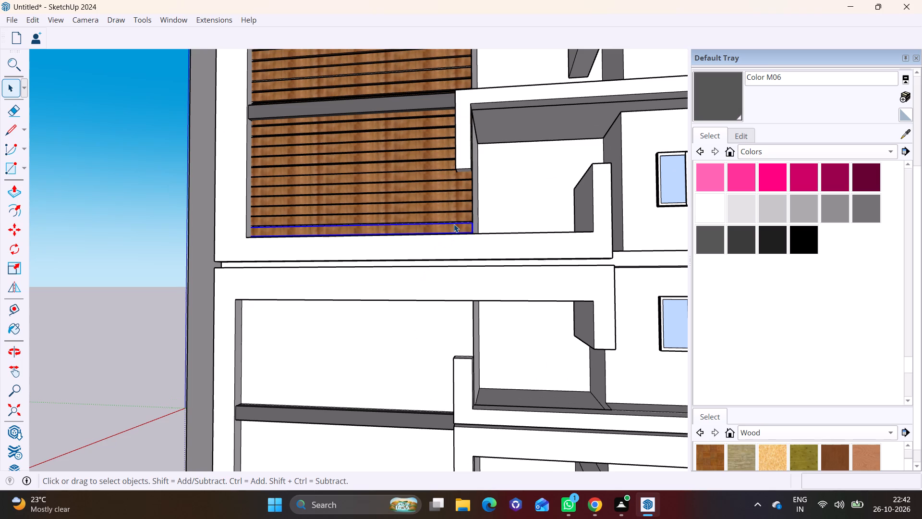
key(m)
scroll(458, 225, up, 6)
middle_drag(430, 280, 350, 311)
scroll(385, 296, up, 3)
click(409, 234)
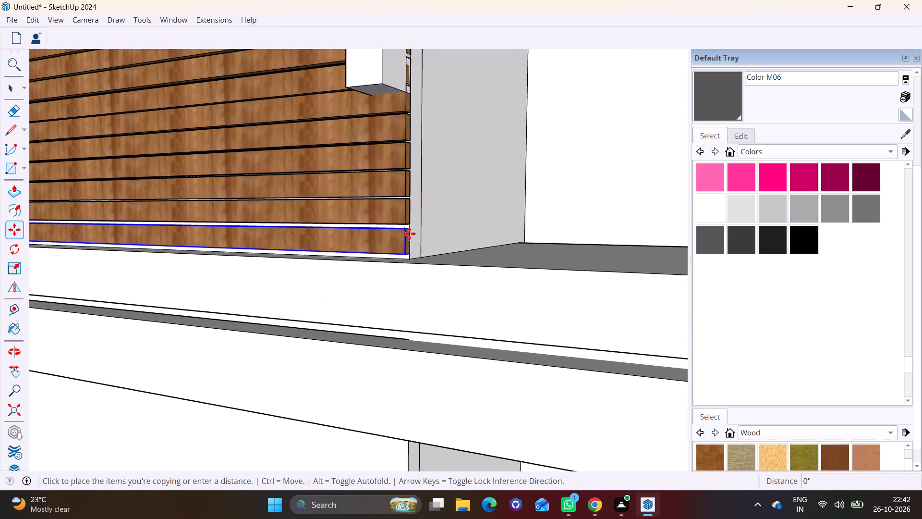
middle_drag(392, 424, 440, 309)
scroll(447, 334, up, 6)
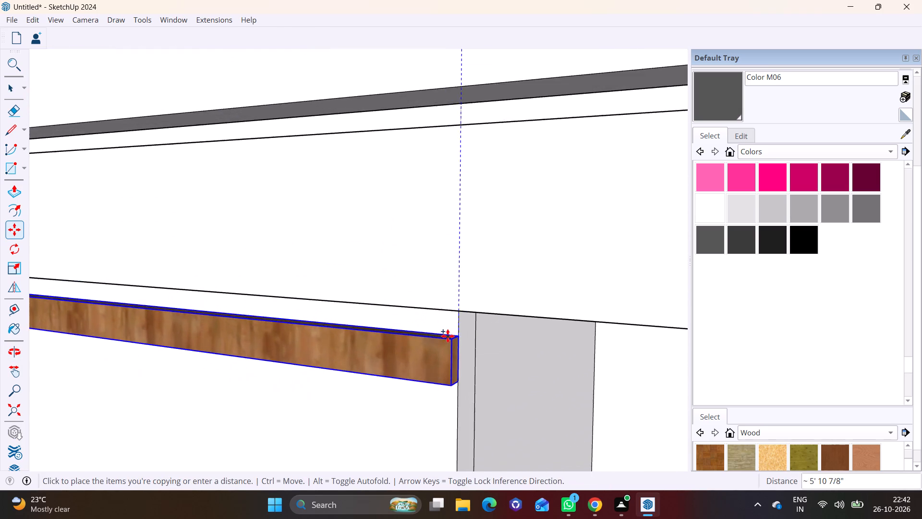
scroll(448, 336, up, 3)
middle_drag(451, 315, 464, 265)
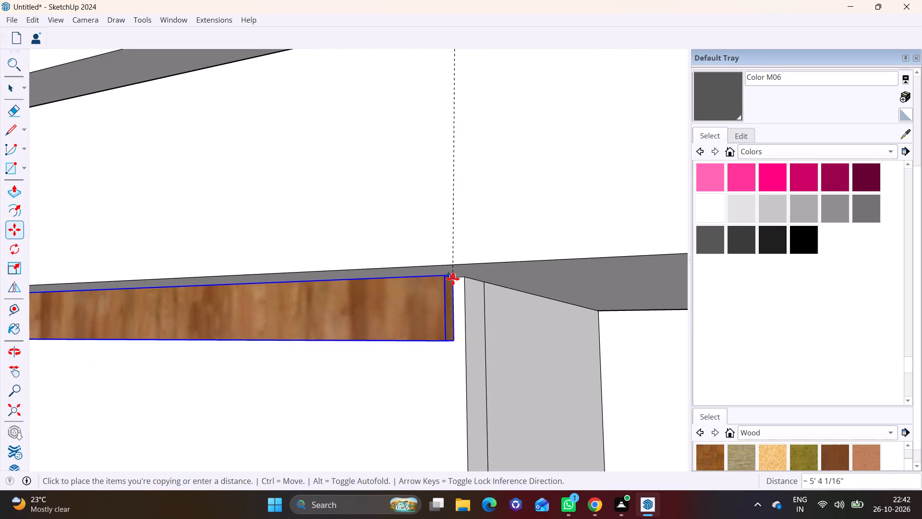
click(462, 280)
Add three more strip copies downward below the bay's top strip, spaced about 9" apart with narrow gaps.
scroll(481, 315, up, 1)
middle_drag(476, 328, 390, 409)
scroll(398, 392, down, 3)
shift+middle_drag(409, 389, 434, 332)
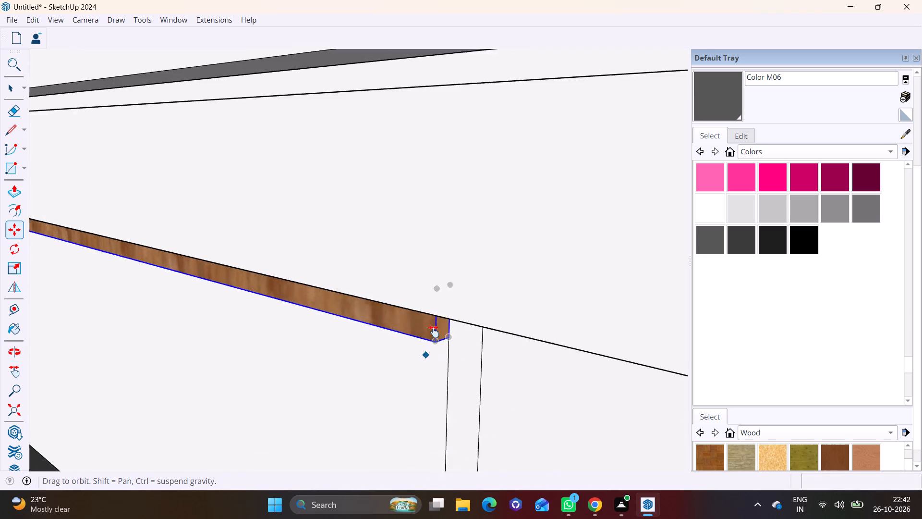
shift+middle_drag(434, 332, 452, 258)
scroll(464, 235, up, 3)
middle_drag(478, 224, 478, 165)
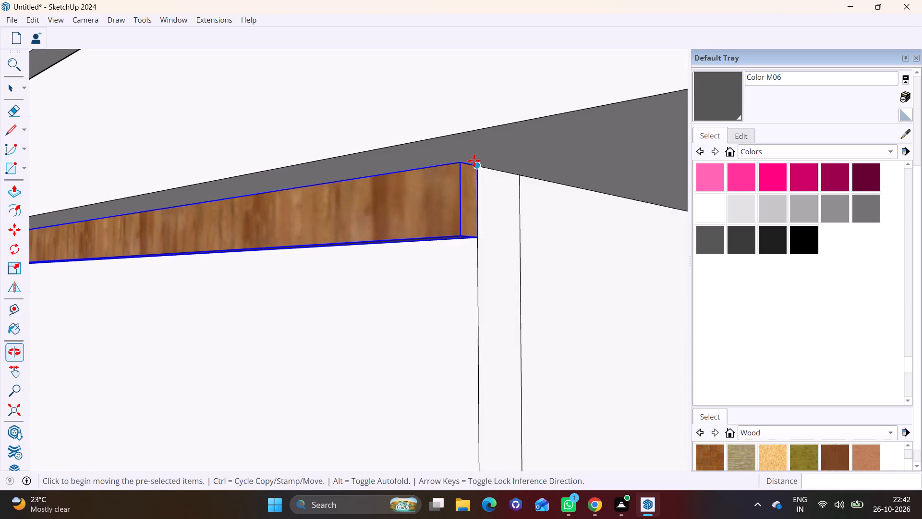
click(474, 164)
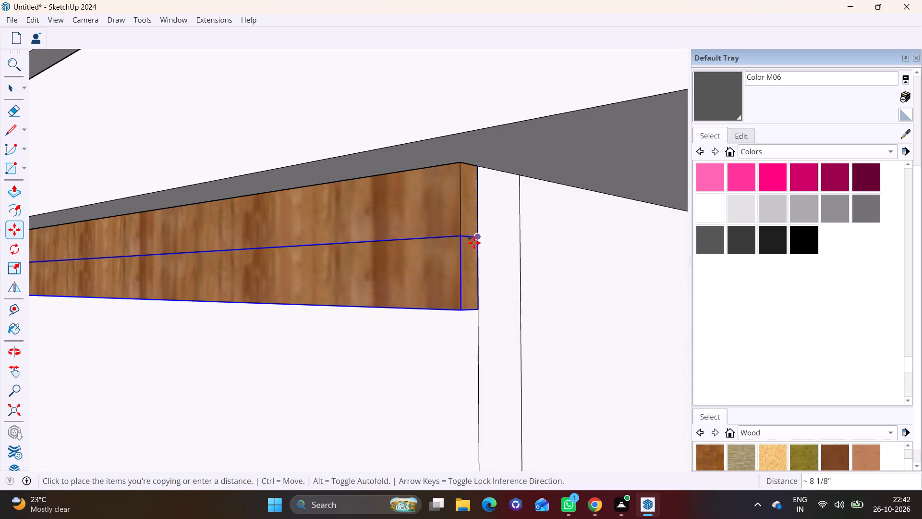
click(474, 246)
middle_drag(466, 263, 396, 295)
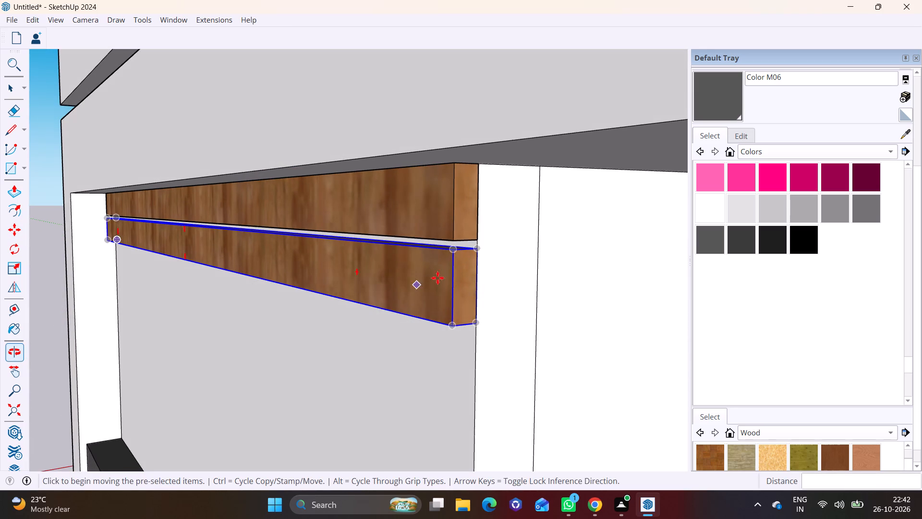
click(475, 249)
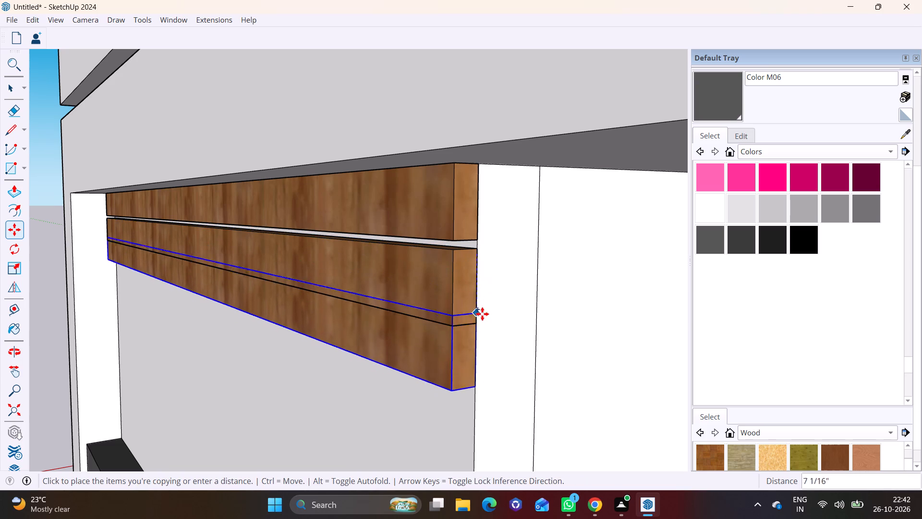
click(474, 331)
click(476, 332)
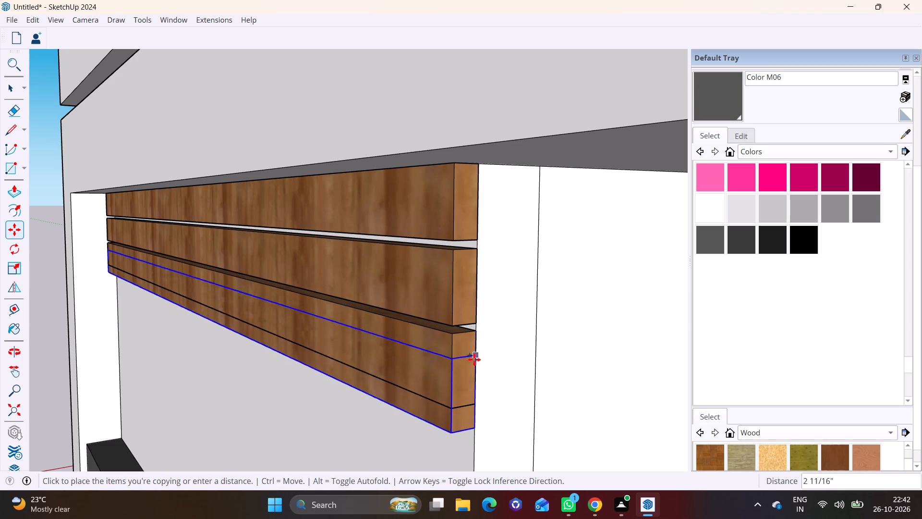
click(475, 409)
Continue the stack downward with four more strip copies at about 9" spacing, running behind the white pillar.
shift+middle_drag(475, 405, 467, 216)
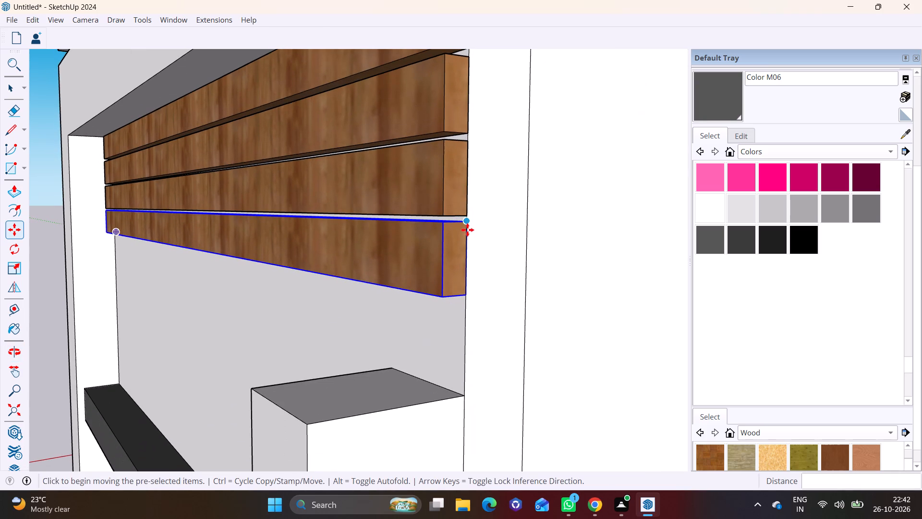
click(467, 224)
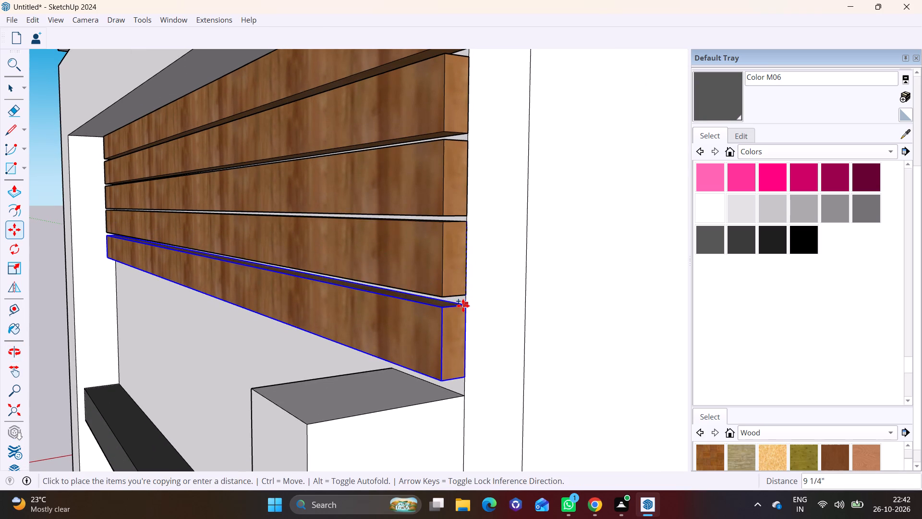
click(463, 303)
shift+middle_drag(467, 300, 475, 170)
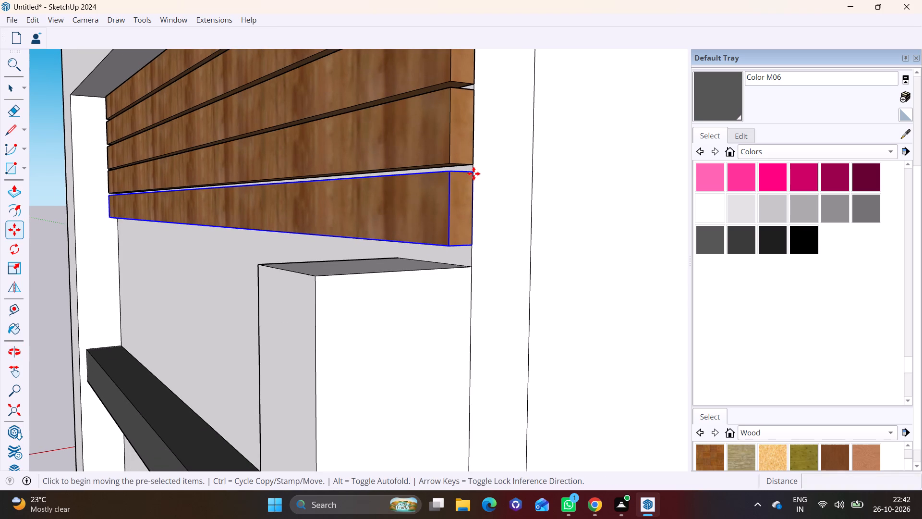
click(473, 173)
click(477, 250)
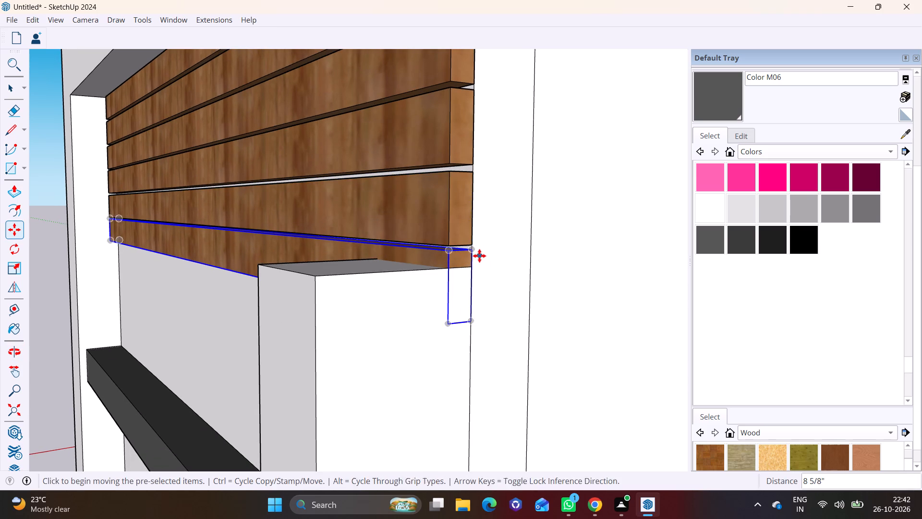
click(473, 250)
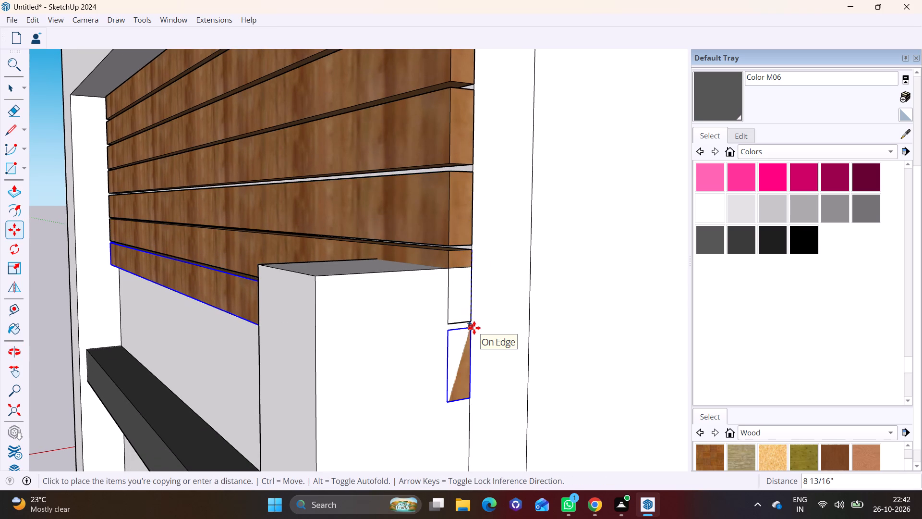
click(474, 328)
shift+middle_drag(477, 323, 497, 196)
click(493, 200)
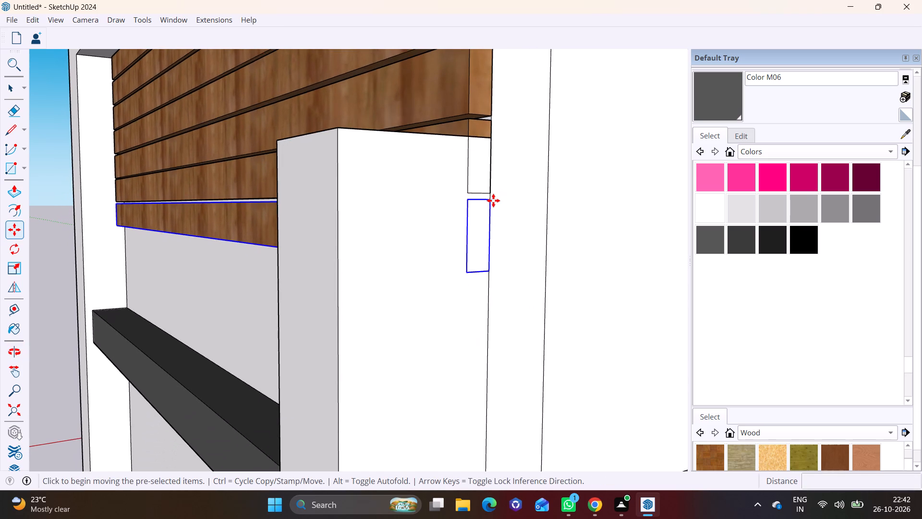
click(493, 277)
Add the last three strip copies downward at about 9" spacing, sinking the lowest one behind the dark grey floor band.
shift+middle_drag(494, 276, 495, 155)
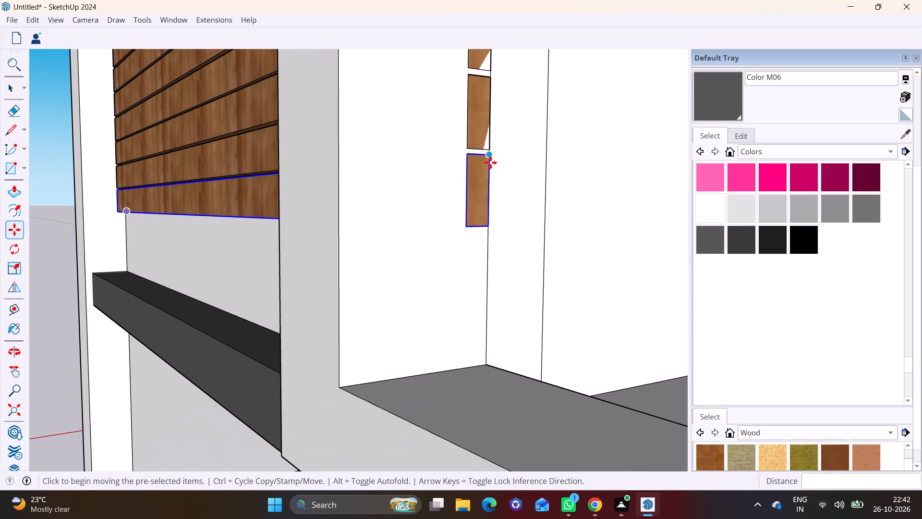
click(490, 155)
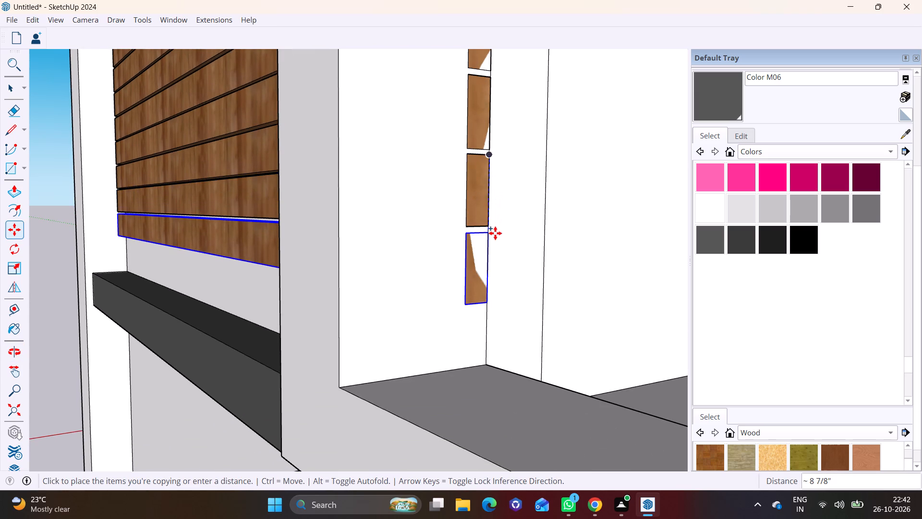
click(495, 233)
shift+middle_drag(498, 228, 505, 158)
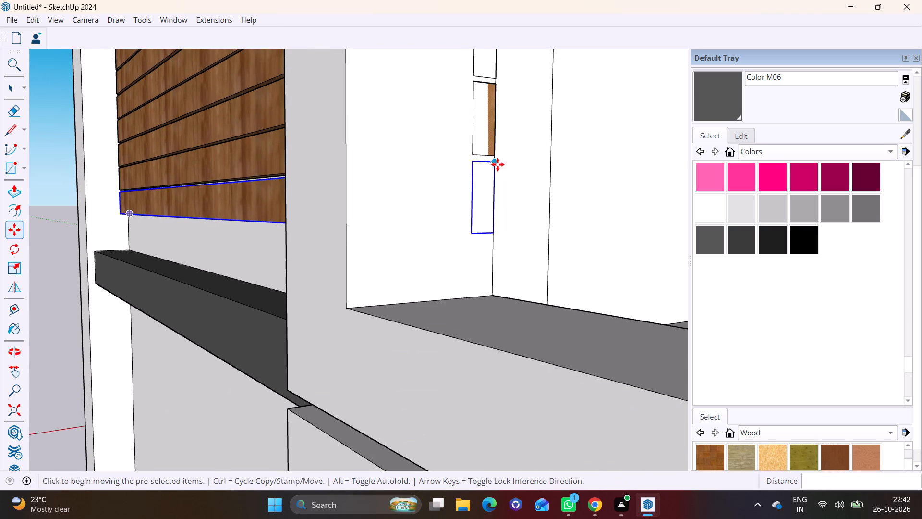
click(497, 162)
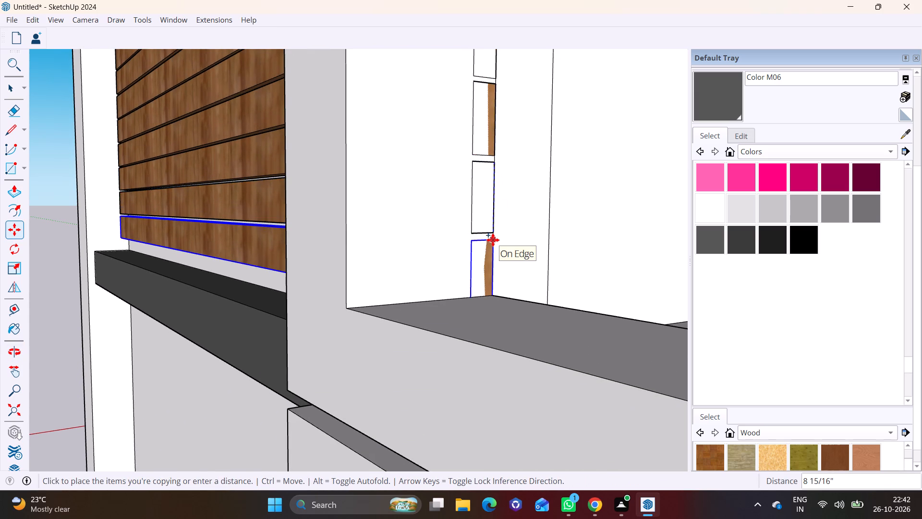
click(493, 240)
shift+middle_drag(494, 237, 510, 146)
click(508, 151)
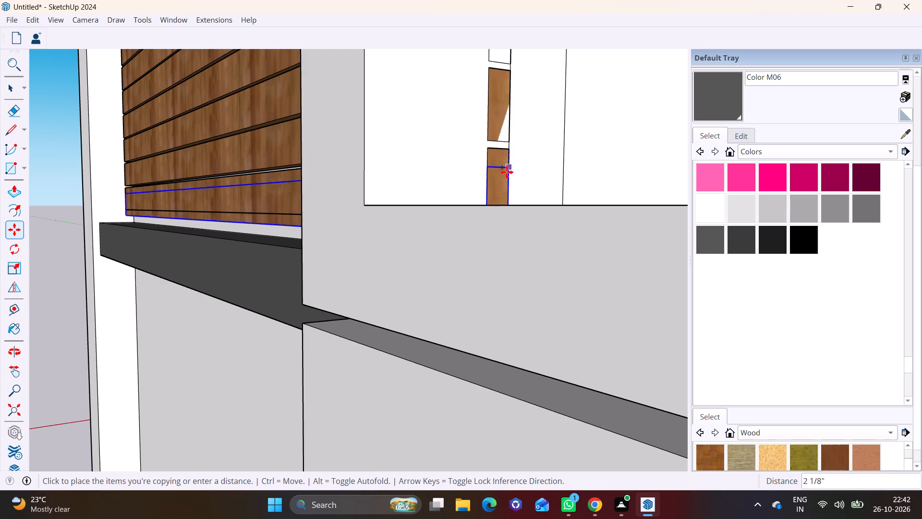
click(509, 226)
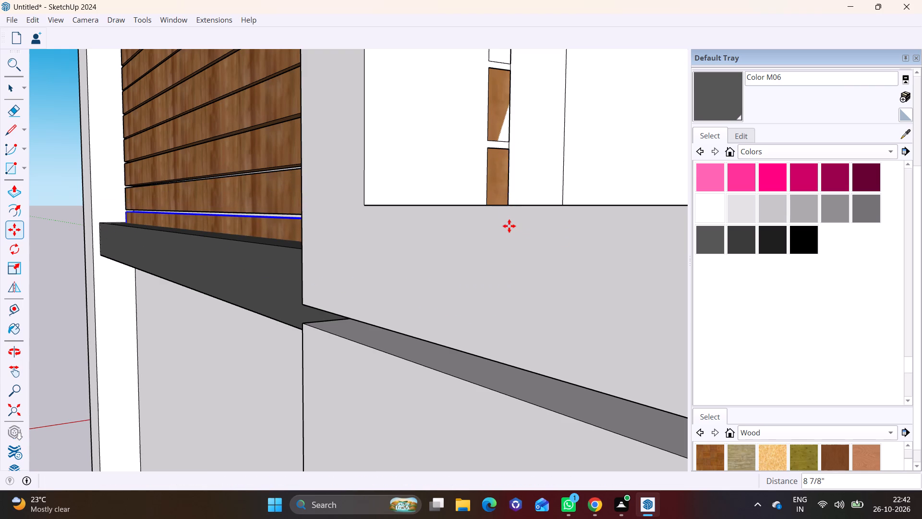
Copy the lowest wood strip straight down about 1' 5" to just beneath the dark grey floor band in the bay below.
scroll(509, 216, down, 10)
shift+middle_drag(338, 230, 473, 208)
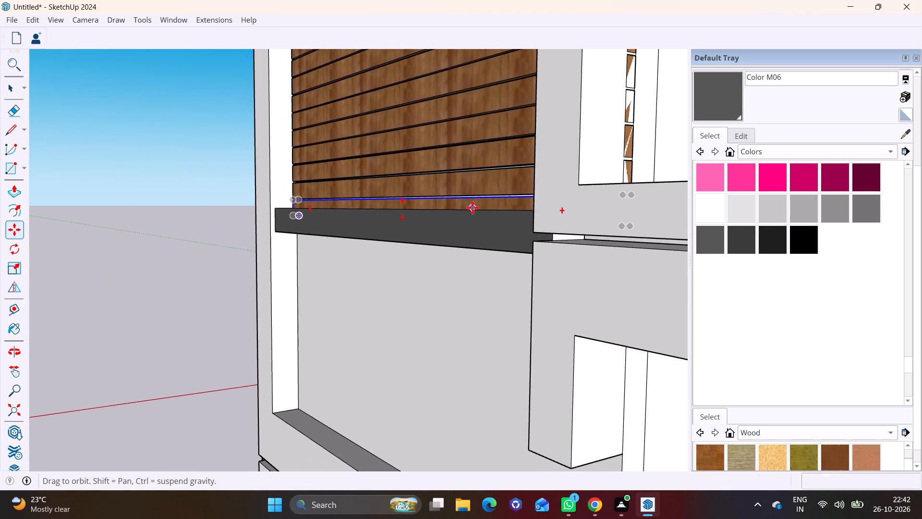
middle_drag(396, 205, 601, 230)
scroll(389, 210, up, 10)
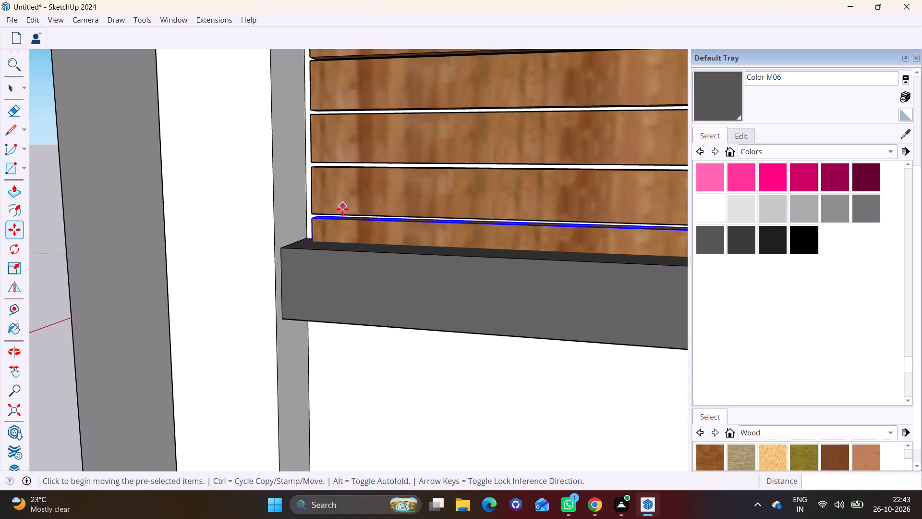
scroll(342, 209, up, 3)
key(m)
click(302, 222)
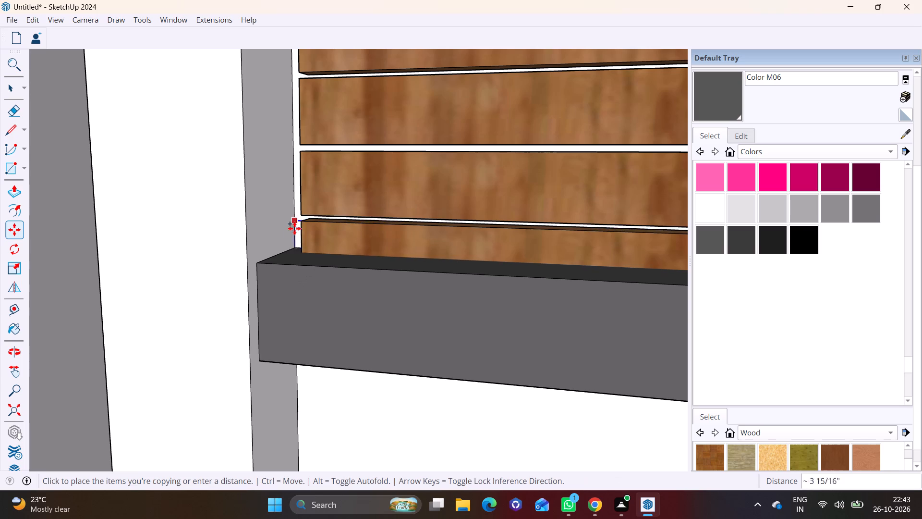
shift+middle_drag(302, 331, 290, 189)
scroll(291, 221, up, 6)
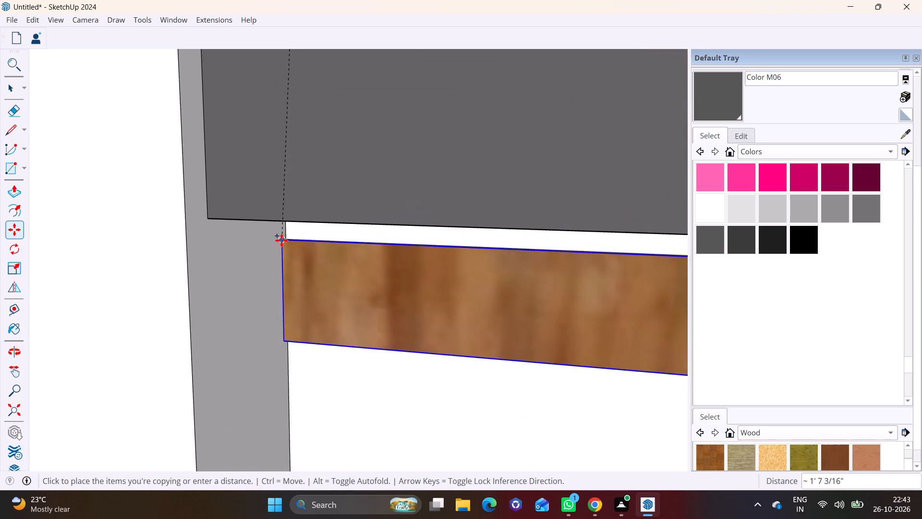
middle_drag(280, 231, 299, 178)
scroll(299, 178, up, 4)
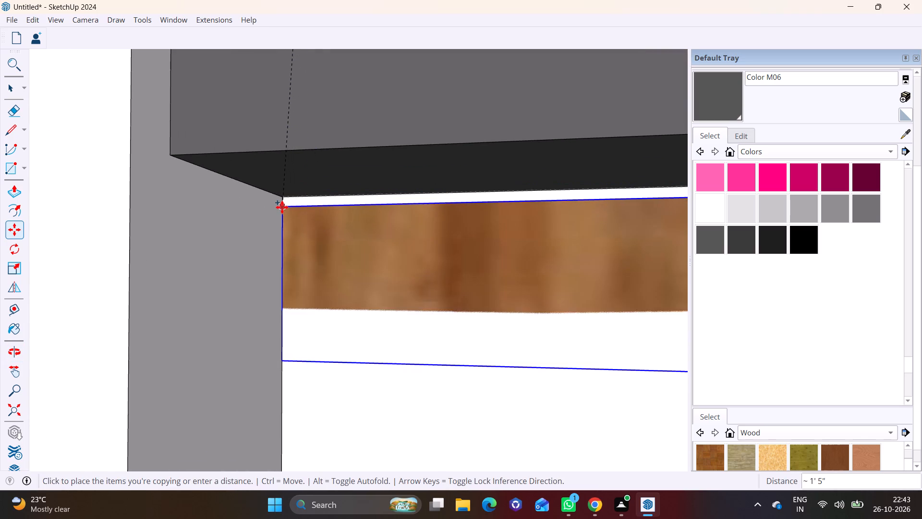
middle_drag(278, 204, 245, 226)
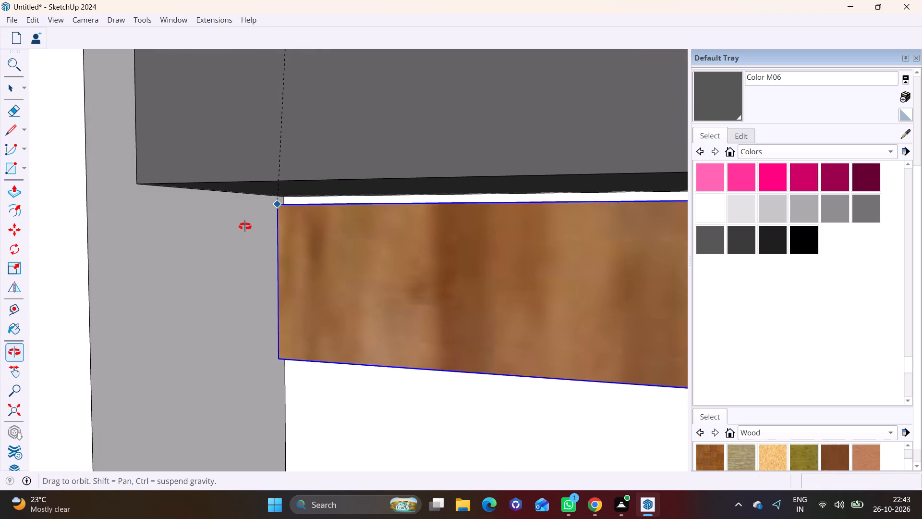
middle_drag(245, 226, 244, 226)
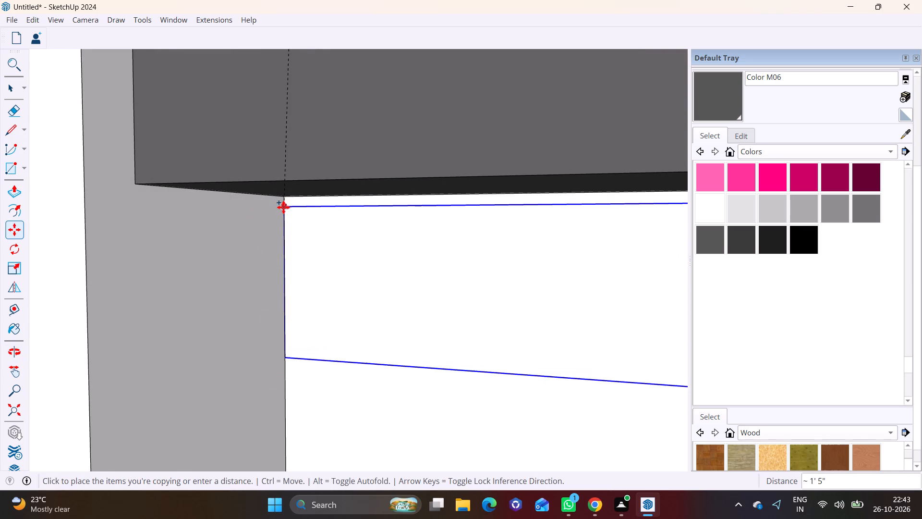
click(284, 213)
Move the new strip straight down about 7' so it rests just above the sill of the unclad bay.
scroll(329, 232, down, 4)
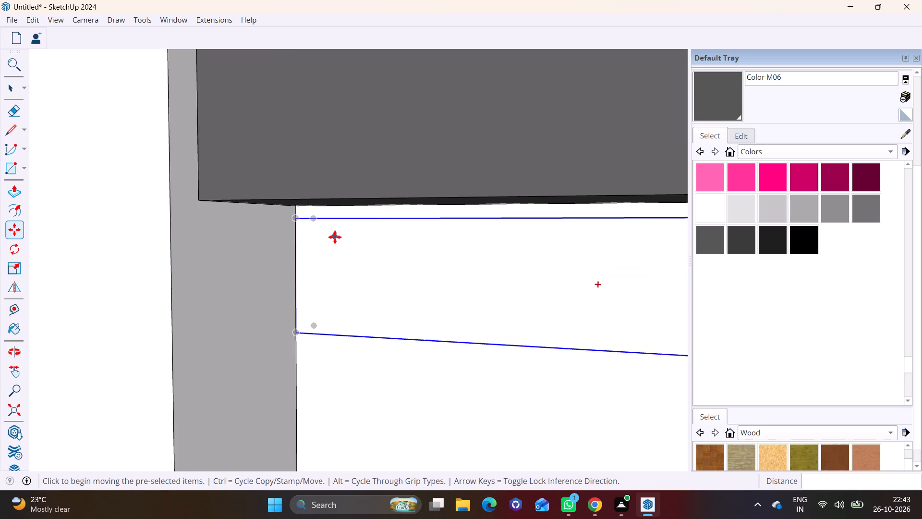
scroll(335, 237, down, 11)
middle_drag(456, 260, 256, 222)
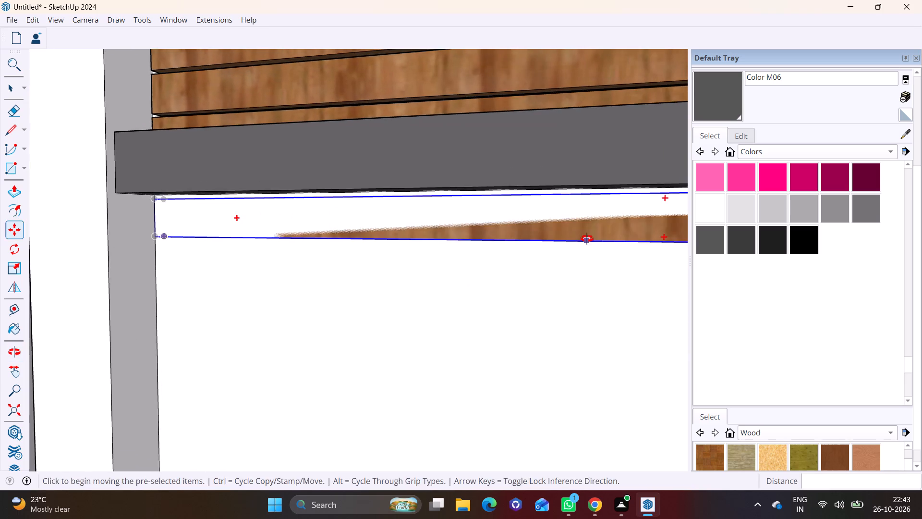
middle_drag(587, 239, 403, 256)
shift+middle_drag(563, 260, 257, 182)
scroll(594, 220, down, 3)
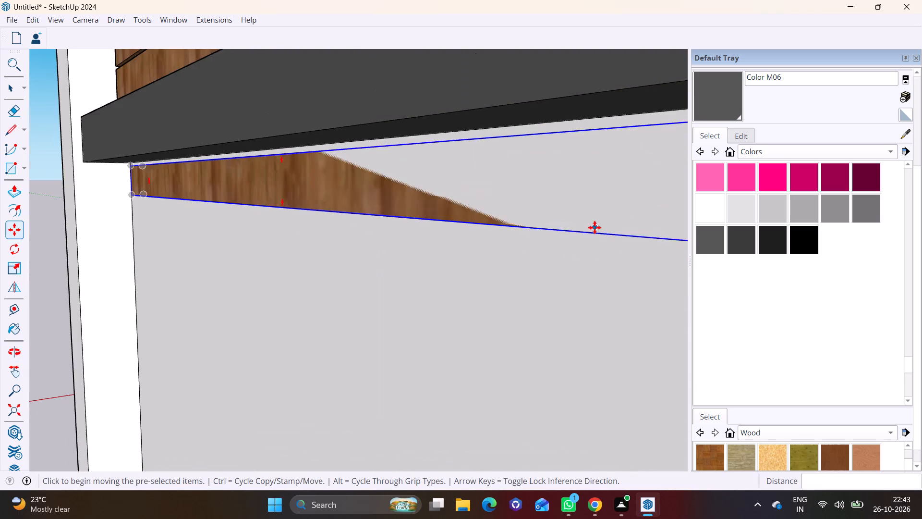
scroll(594, 227, down, 17)
shift+middle_drag(554, 250, 512, 250)
shift+scroll(510, 247, down, 1)
scroll(509, 247, up, 8)
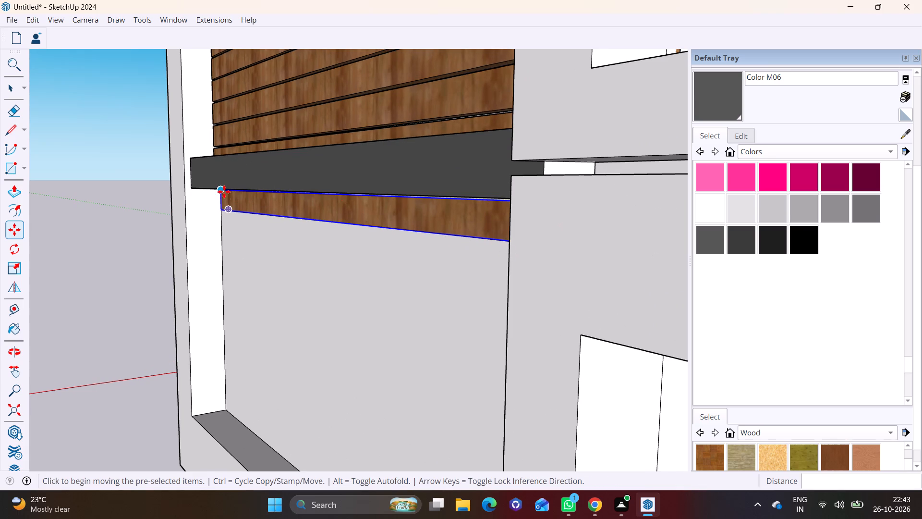
click(224, 192)
shift+middle_drag(232, 284, 208, 148)
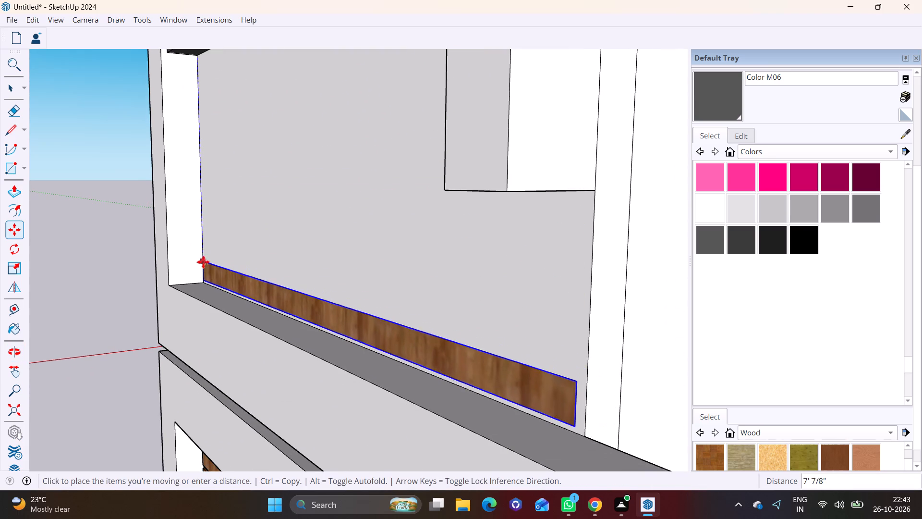
click(205, 258)
Shift the sill strip about 4 9/16" so its end corner meets the edge of the bay's back wall.
scroll(348, 305, up, 1)
middle_drag(348, 305, 294, 230)
middle_drag(372, 257, 368, 263)
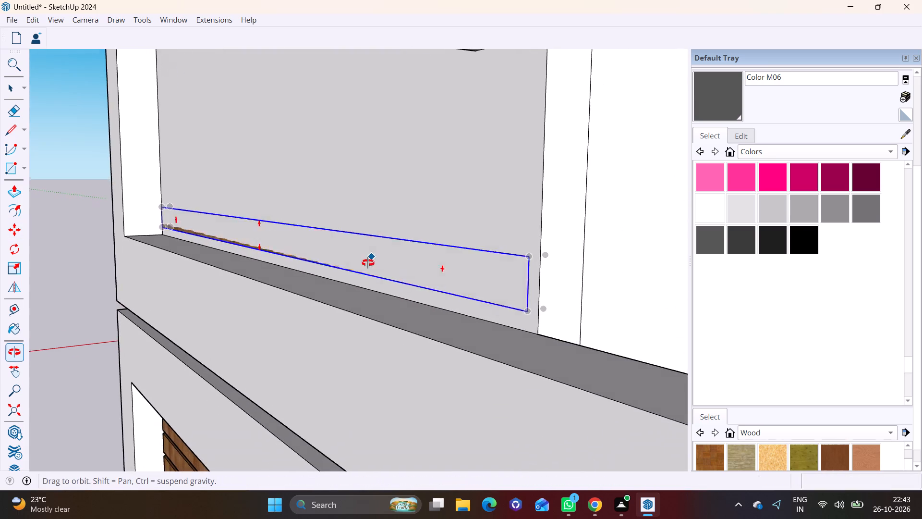
middle_drag(368, 263, 283, 274)
scroll(465, 307, up, 1)
click(449, 281)
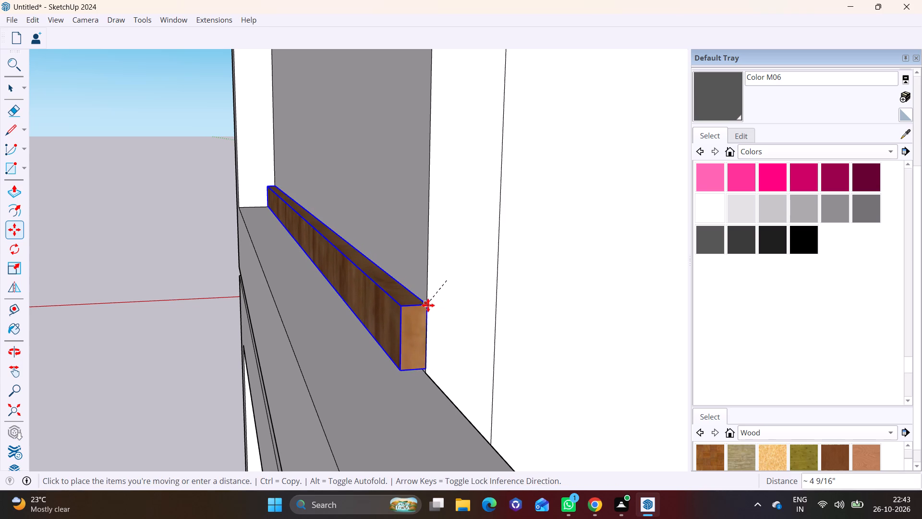
click(428, 305)
Stack three copies of the strip upward from the sill at about 9" spacing, leaving narrow gaps.
middle_drag(423, 302, 478, 259)
click(426, 301)
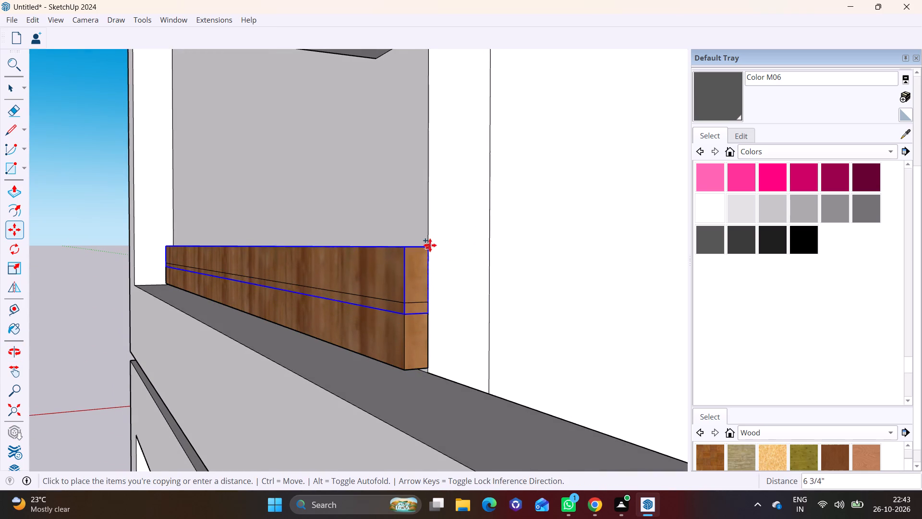
click(428, 233)
click(430, 232)
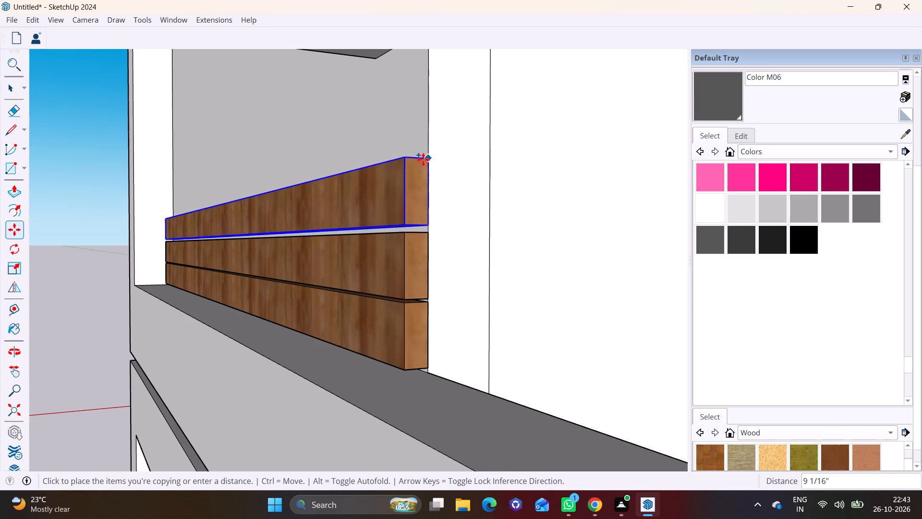
click(423, 161)
middle_drag(434, 161, 430, 173)
shift+middle_drag(427, 185, 390, 323)
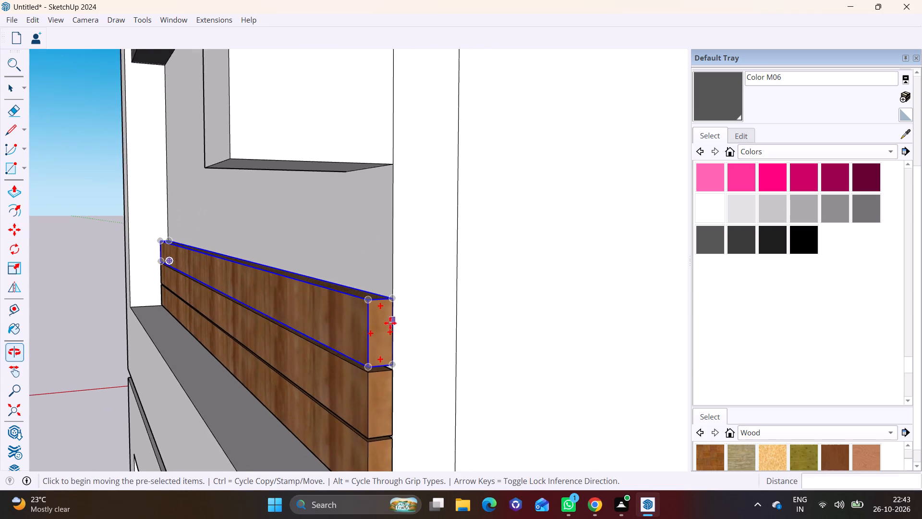
scroll(389, 313, up, 3)
click(391, 293)
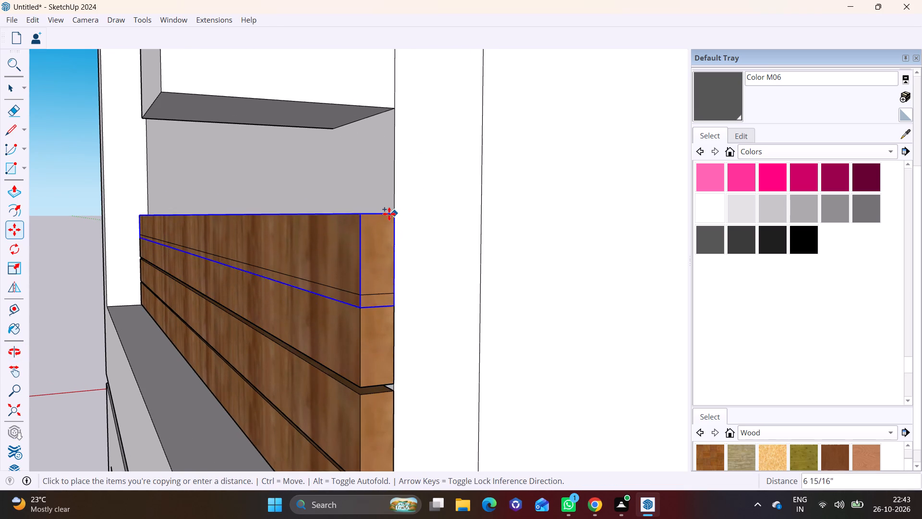
click(388, 198)
Continue the stack upward with four more strip copies at about 8" to 9" spacing, passing behind the white pillar.
shift+middle_drag(392, 221, 392, 378)
click(395, 353)
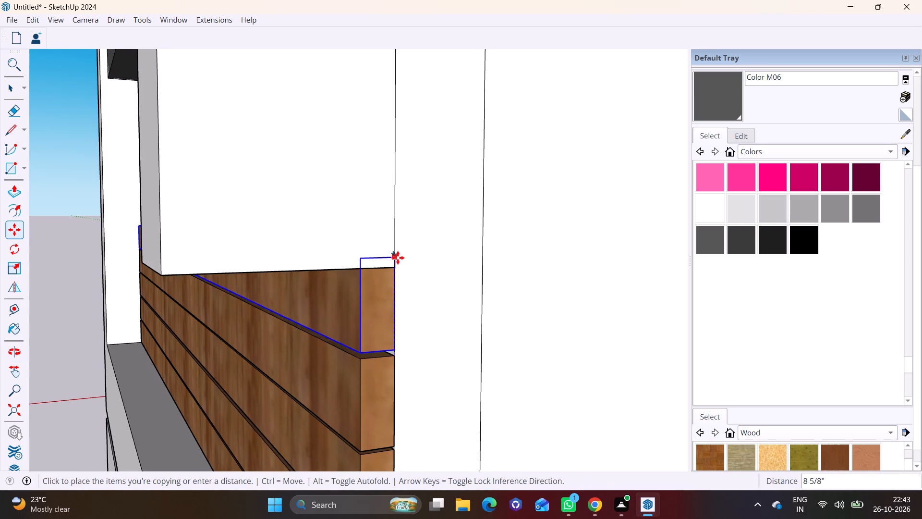
click(398, 260)
click(397, 262)
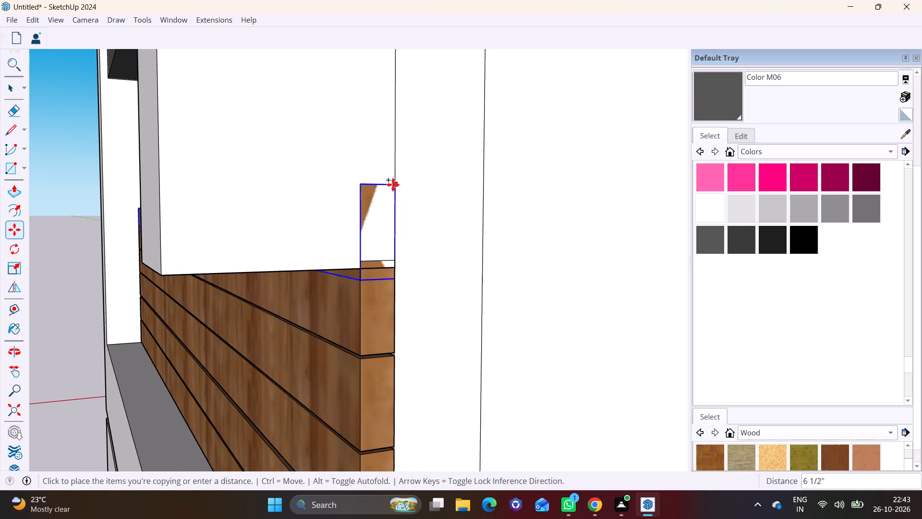
click(391, 169)
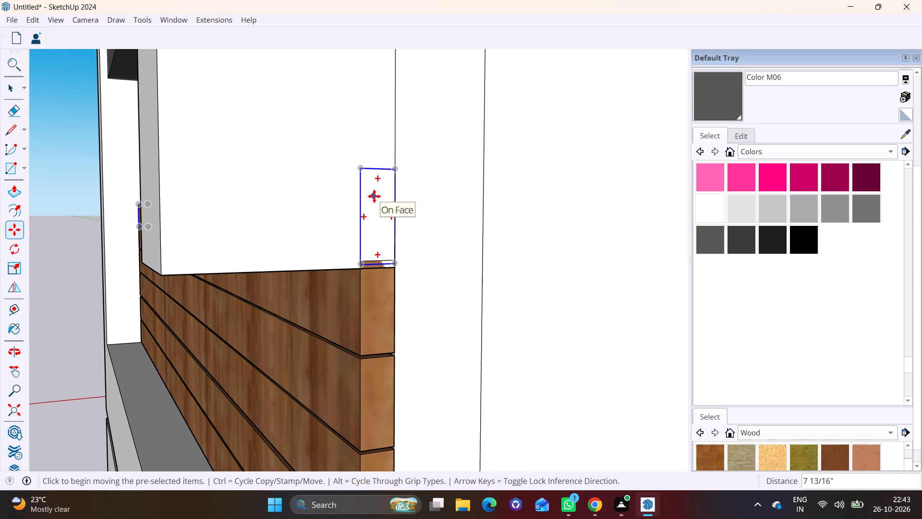
scroll(360, 229, down, 1)
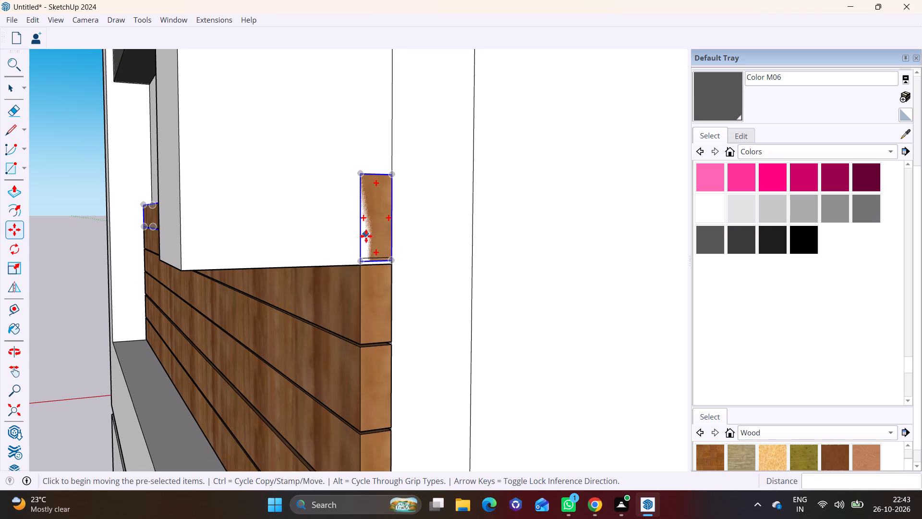
middle_click(362, 263)
middle_drag(357, 271, 318, 373)
shift+middle_drag(327, 299, 294, 393)
scroll(331, 363, up, 2)
click(323, 358)
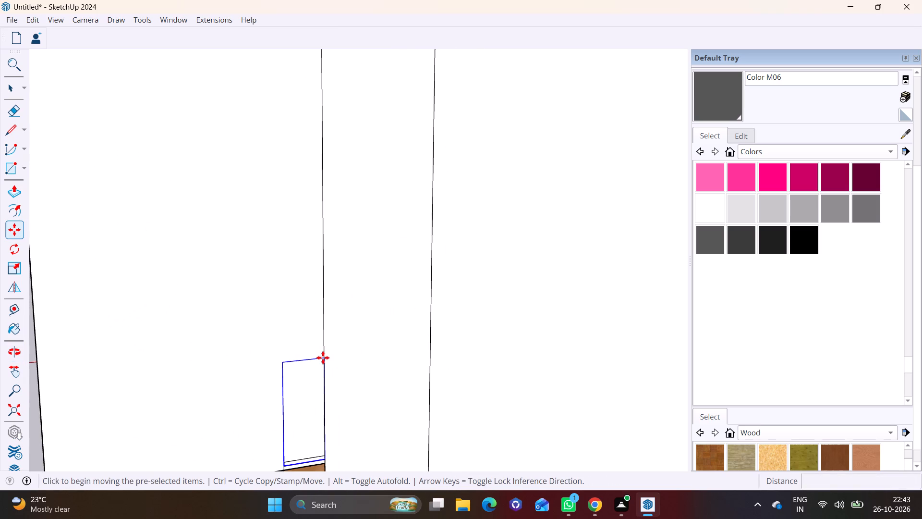
click(319, 246)
click(320, 246)
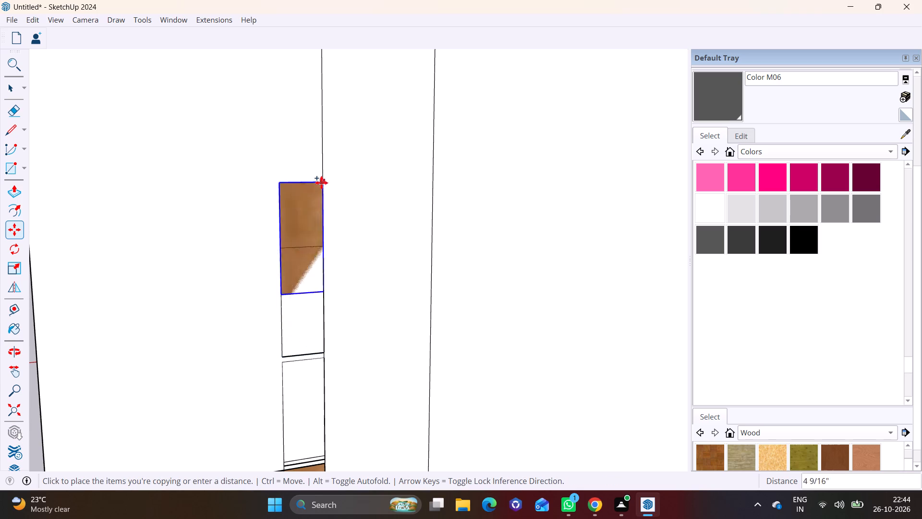
click(321, 129)
Copy the top strip up about 8" to just under the head of the opening behind the white pillar.
scroll(313, 182, down, 2)
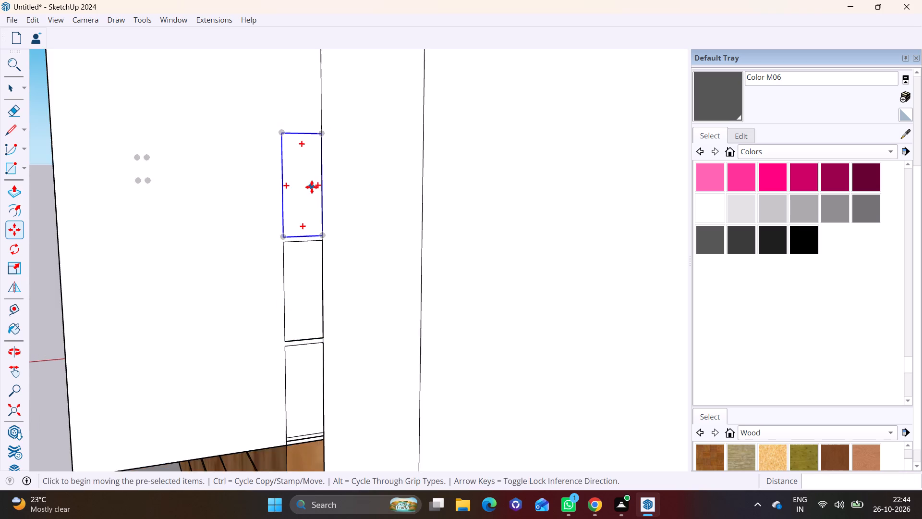
shift+middle_drag(312, 187, 300, 344)
shift+middle_drag(324, 338, 340, 205)
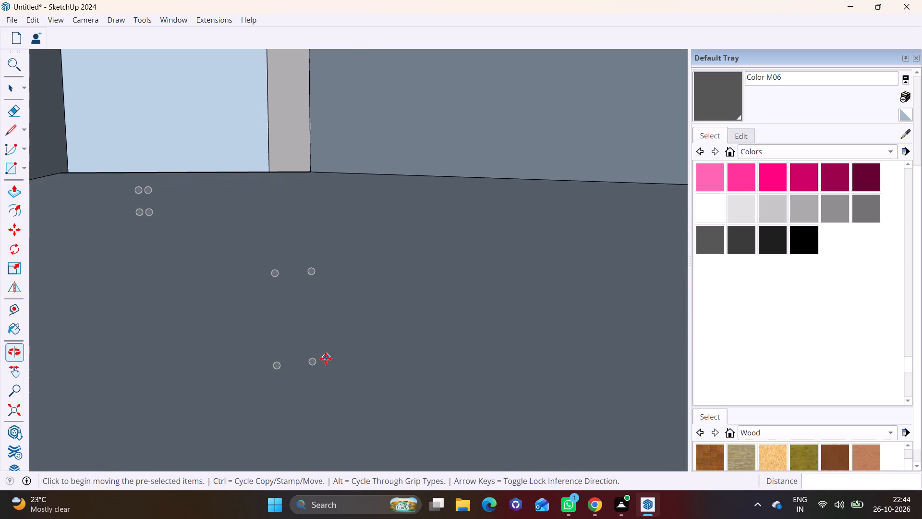
scroll(325, 365, down, 5)
shift+middle_drag(337, 409, 364, 215)
shift+middle_drag(340, 444, 388, 246)
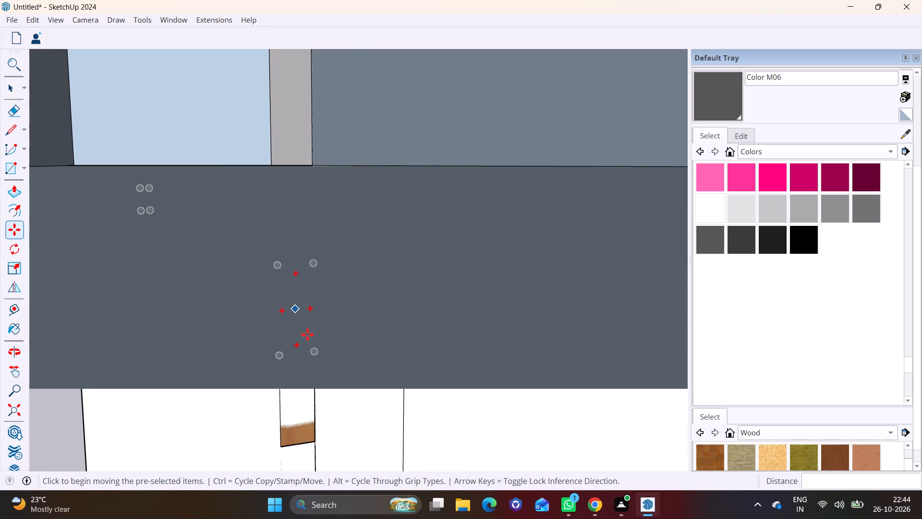
shift+middle_drag(315, 342, 323, 275)
scroll(317, 312, up, 2)
middle_click(317, 308)
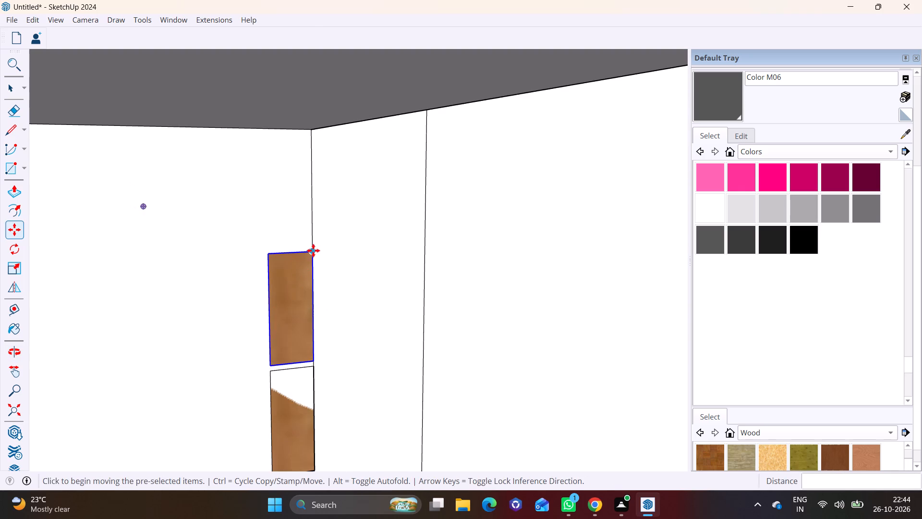
click(308, 252)
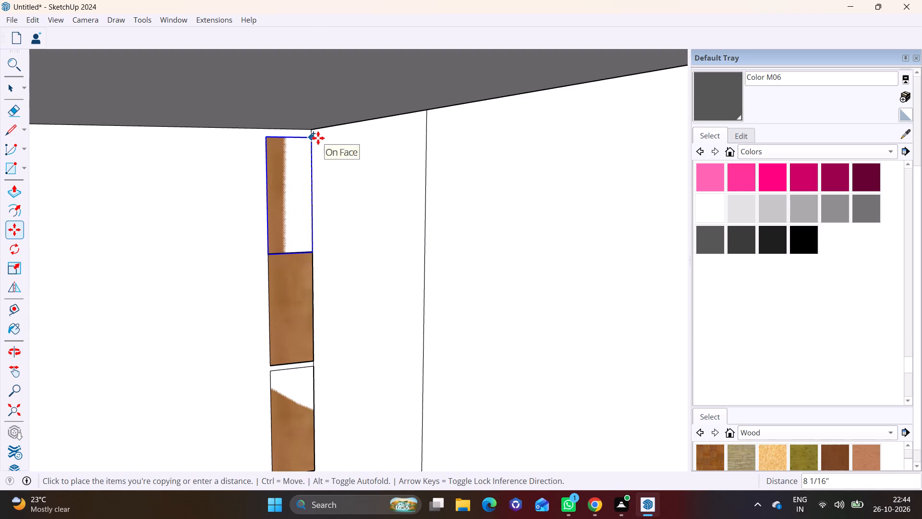
click(318, 134)
Stack three more copies of the top strip upward at about 8 1/2" to 9" spacing until they reach the dark grey floor band.
scroll(351, 217, down, 3)
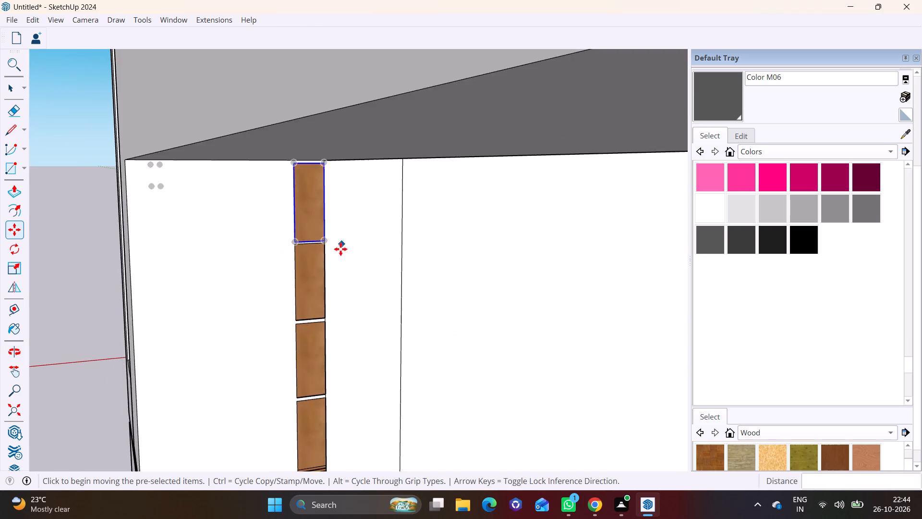
scroll(340, 249, down, 6)
middle_drag(291, 317, 441, 299)
scroll(218, 290, down, 8)
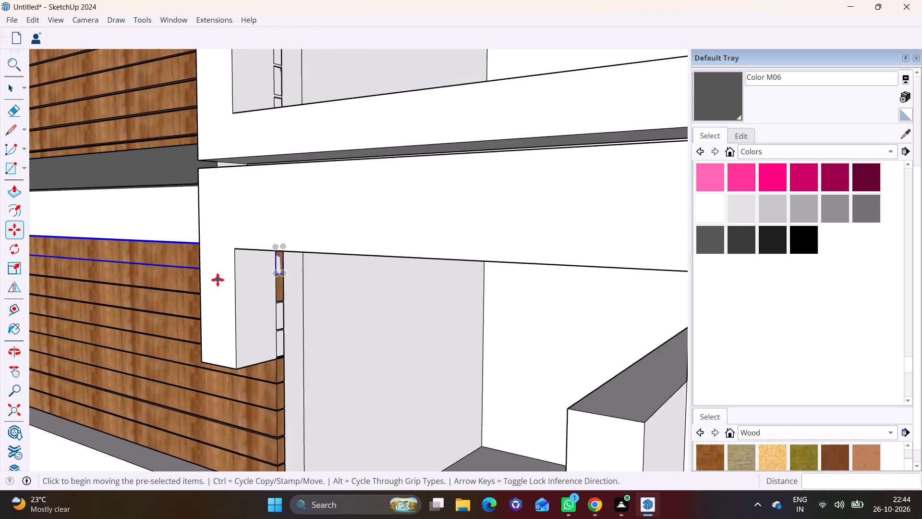
scroll(218, 280, down, 3)
key(space)
key(space)
key(space)
key(space)
key(space)
key(space)
key(space)
key(space)
key(space)
key(space)
key(space)
key(space)
middle_drag(221, 279, 450, 280)
middle_drag(357, 272, 214, 277)
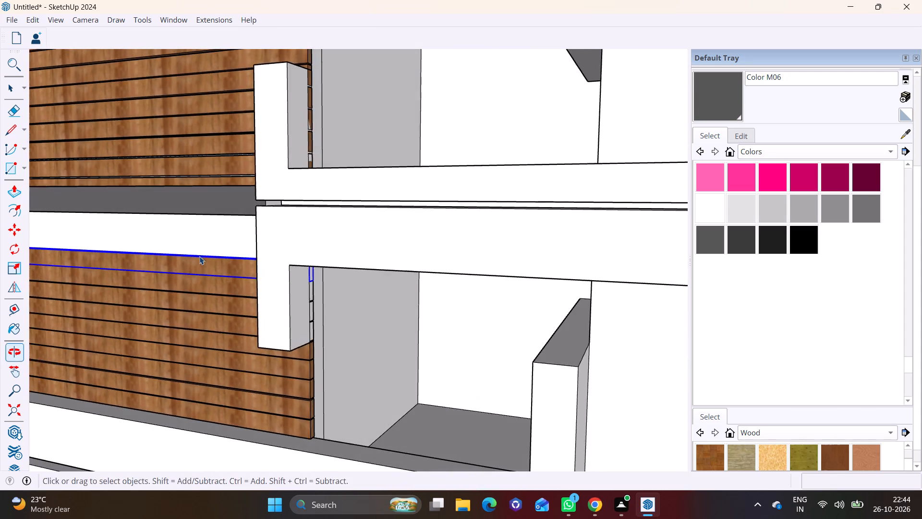
shift+middle_drag(200, 252, 441, 290)
scroll(166, 291, up, 10)
shift+middle_drag(204, 275, 150, 316)
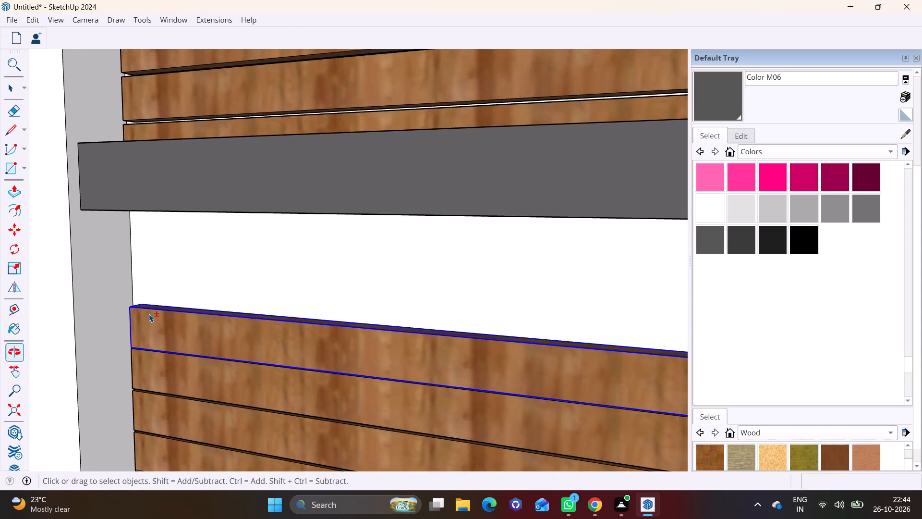
scroll(149, 314, up, 5)
key(m)
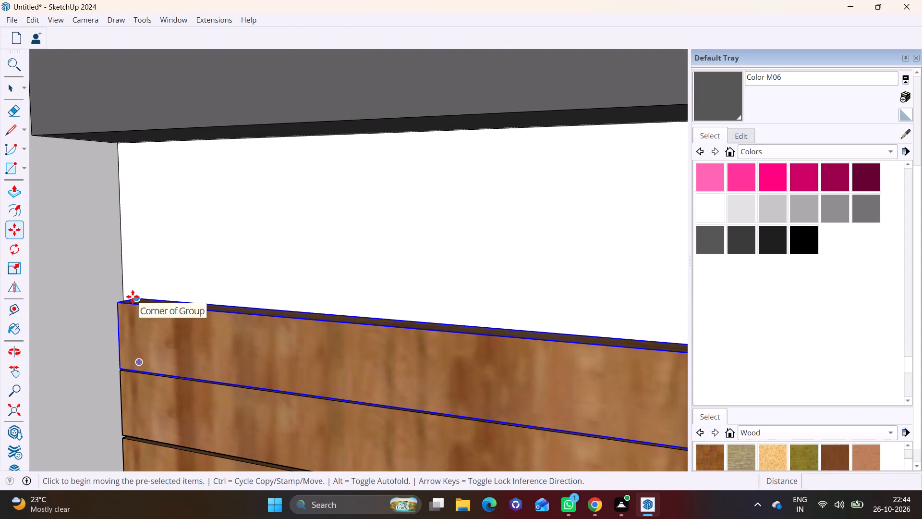
click(133, 297)
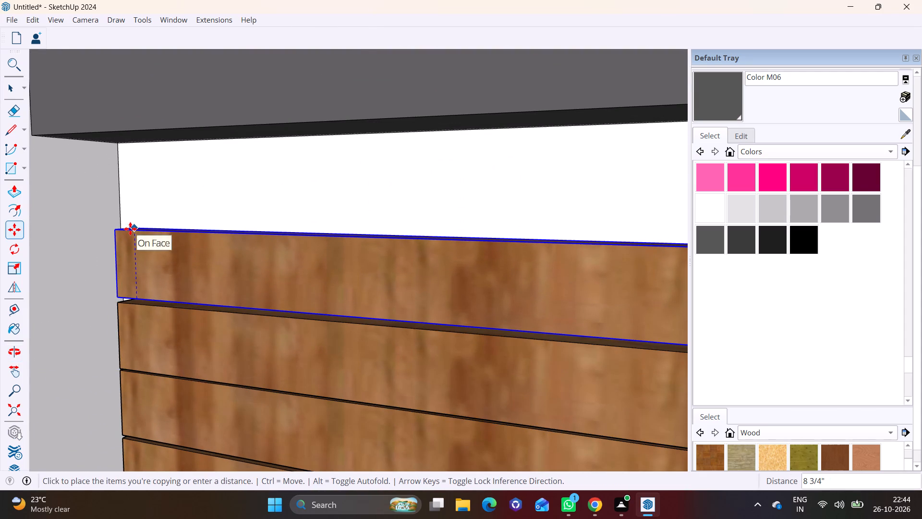
click(130, 229)
click(134, 228)
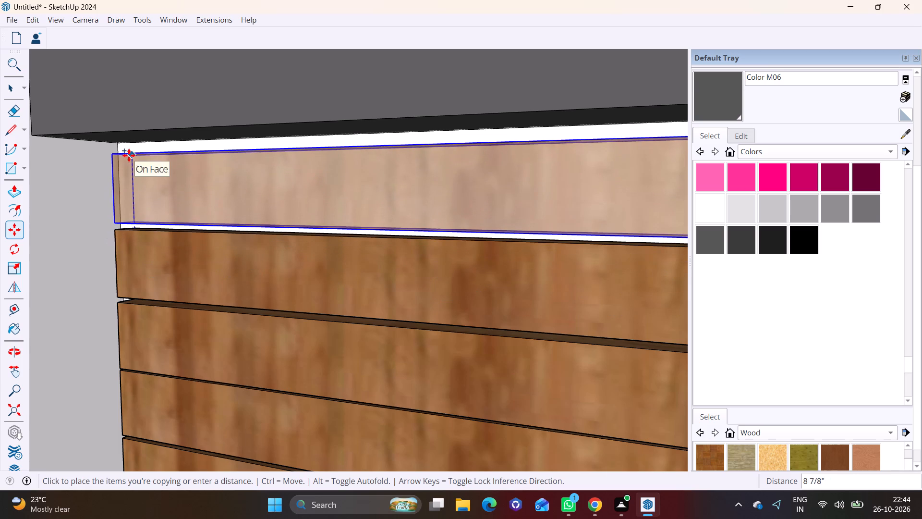
click(129, 157)
click(137, 158)
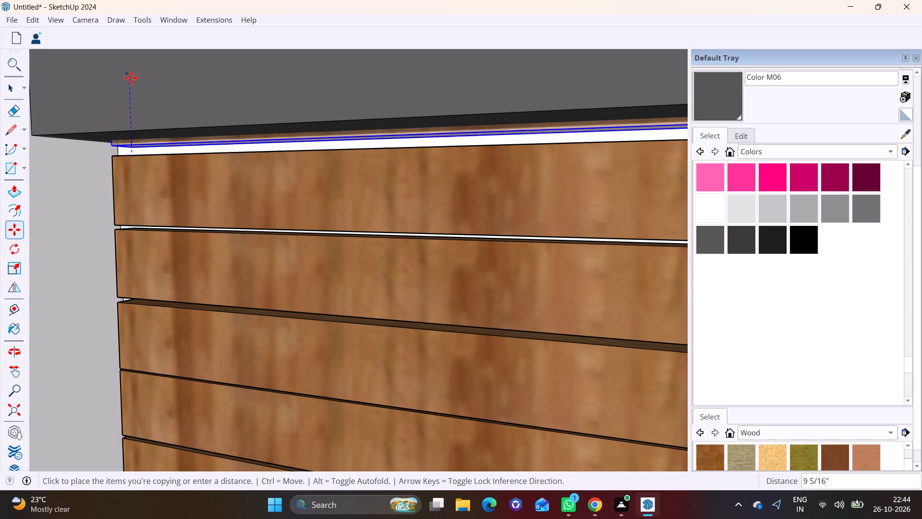
click(127, 85)
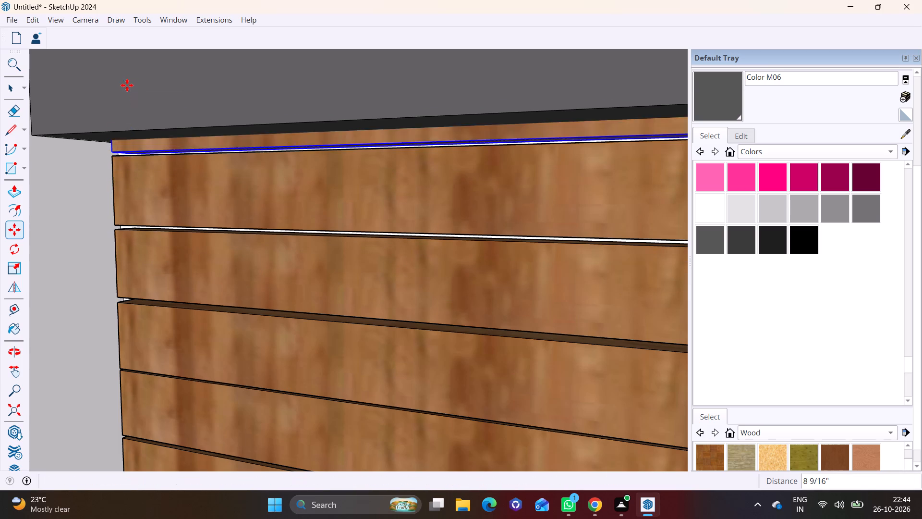
key(space)
click(71, 213)
Examine the wood cladding and dark grey bands in the recessed bays across the tower facade.
scroll(153, 297, down, 7)
middle_drag(193, 337, 403, 322)
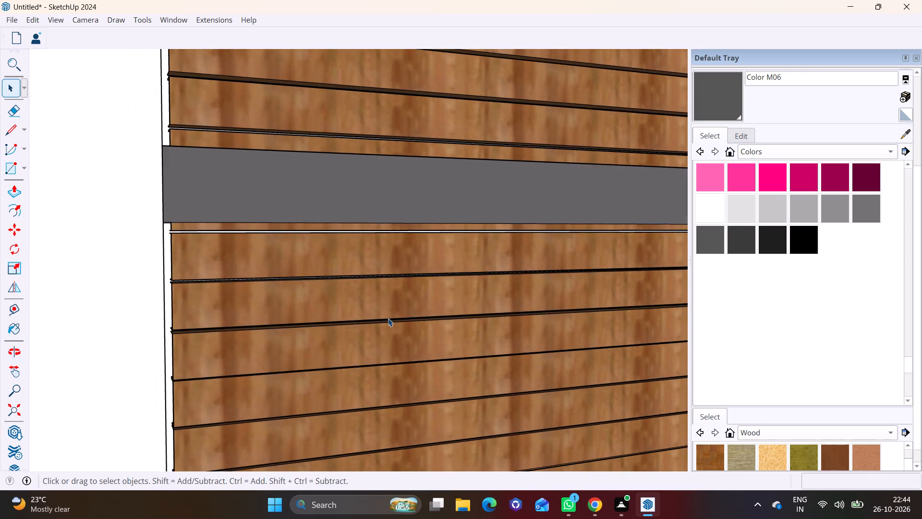
scroll(344, 312, down, 14)
shift+middle_drag(365, 326, 245, 295)
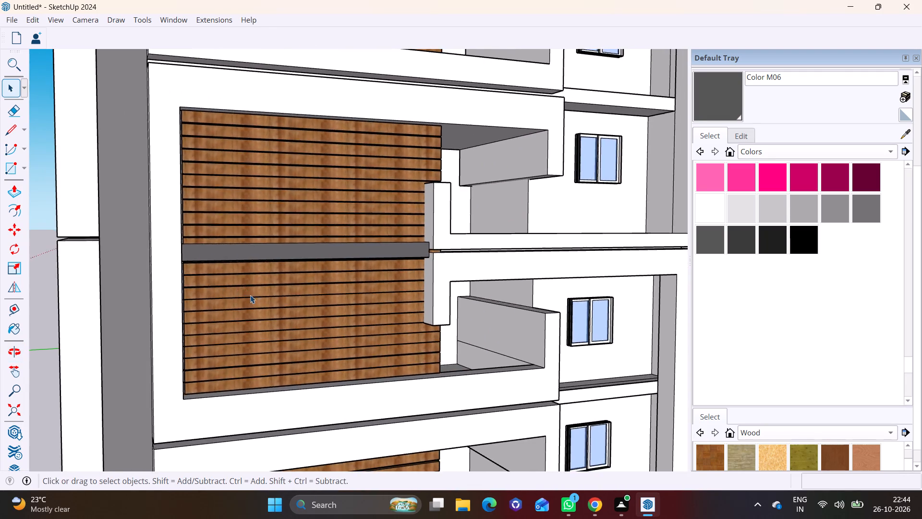
scroll(254, 299, down, 8)
middle_drag(283, 320, 346, 324)
scroll(348, 321, down, 4)
scroll(348, 320, up, 3)
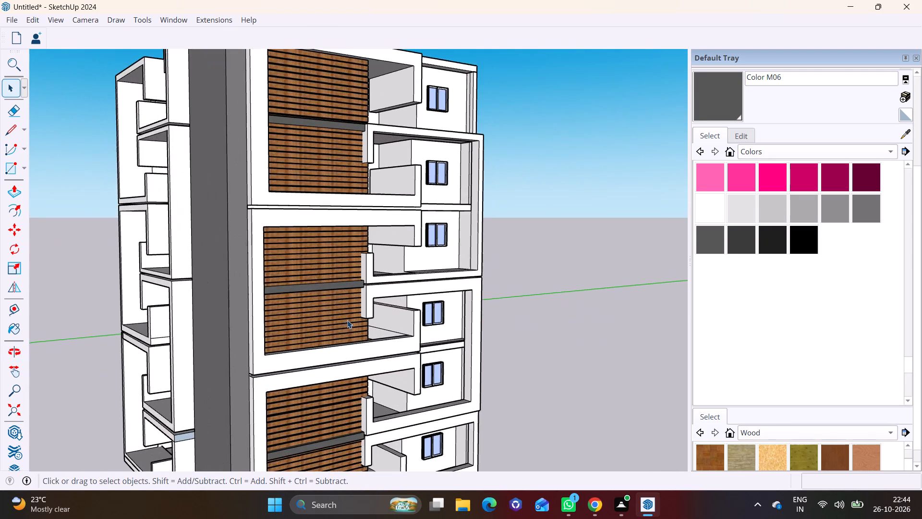
scroll(340, 322, up, 5)
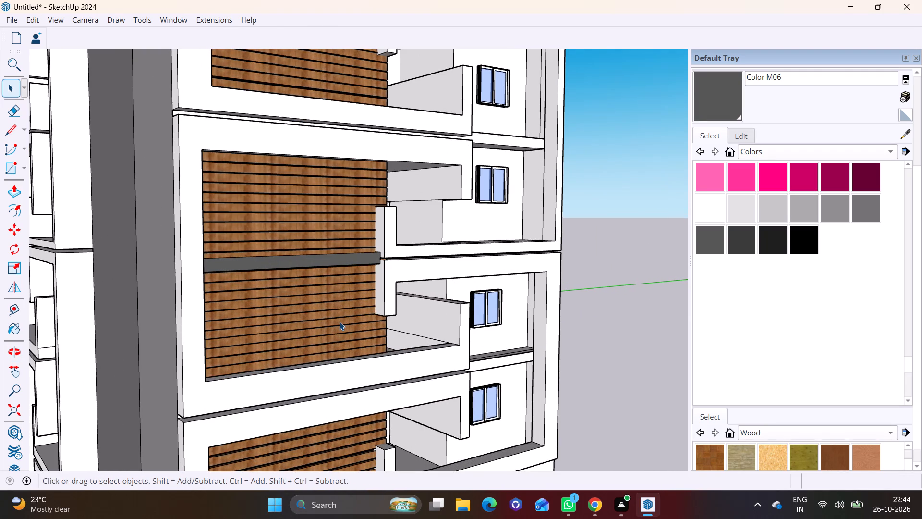
middle_drag(300, 315, 284, 333)
scroll(299, 316, up, 1)
middle_drag(229, 259, 208, 428)
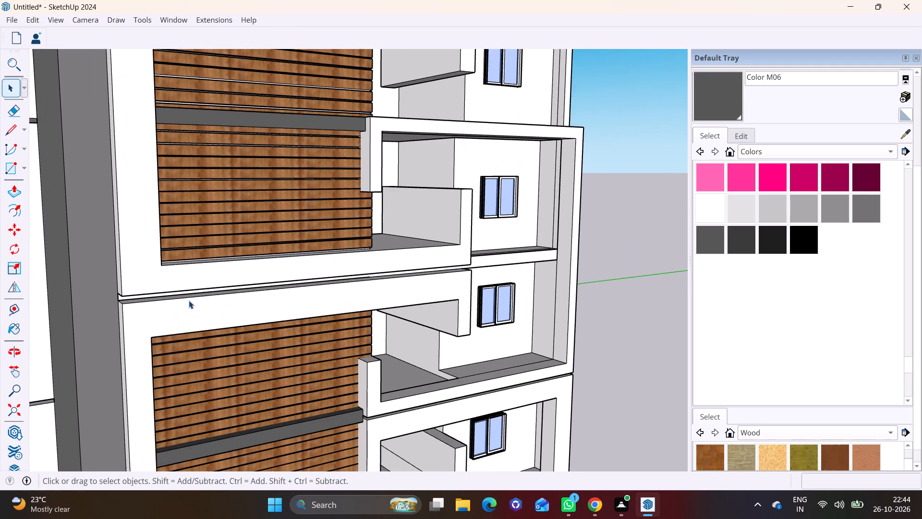
shift+middle_drag(181, 244, 198, 351)
shift+scroll(198, 351, down, 1)
middle_drag(209, 356, 174, 419)
scroll(191, 397, up, 6)
shift+middle_drag(194, 384, 273, 338)
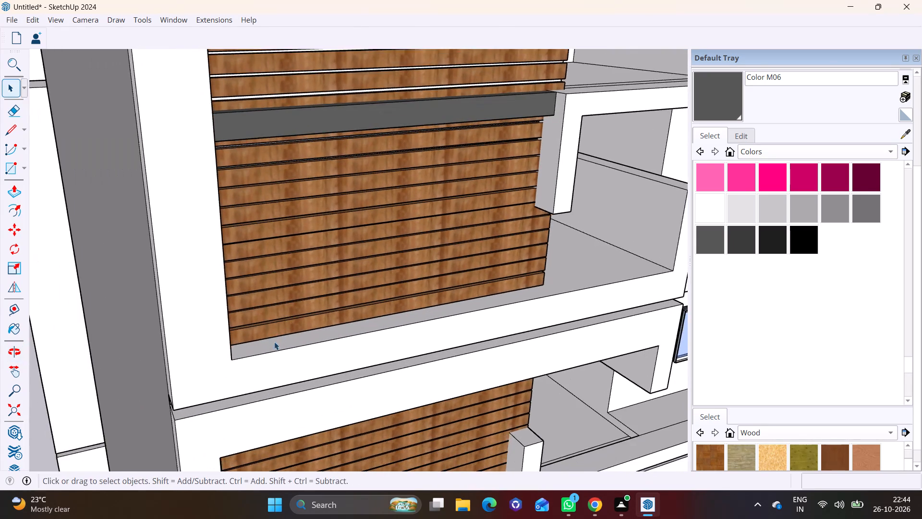
scroll(274, 342, up, 2)
middle_drag(275, 343, 220, 363)
scroll(200, 351, up, 2)
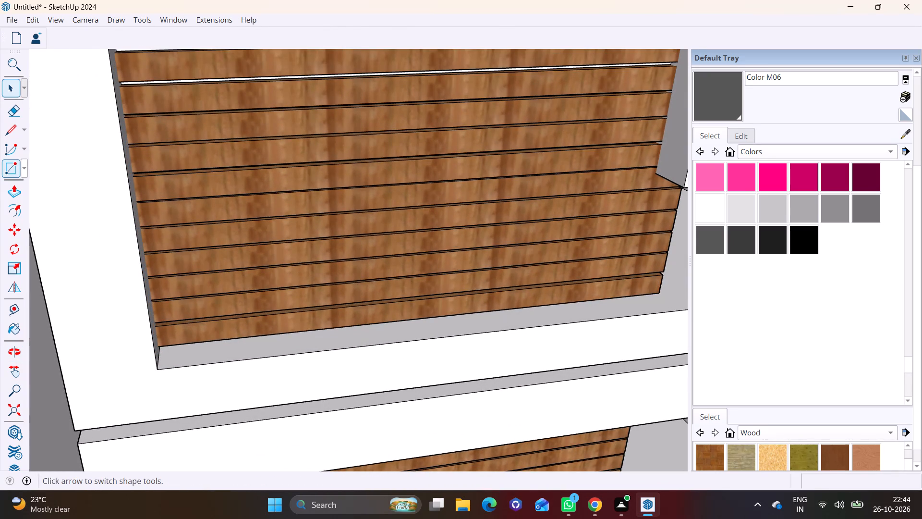
Draw a rectangle about 2 13/16" square on the underside of the dark grey band, near its outer end.
click(24, 167)
click(32, 184)
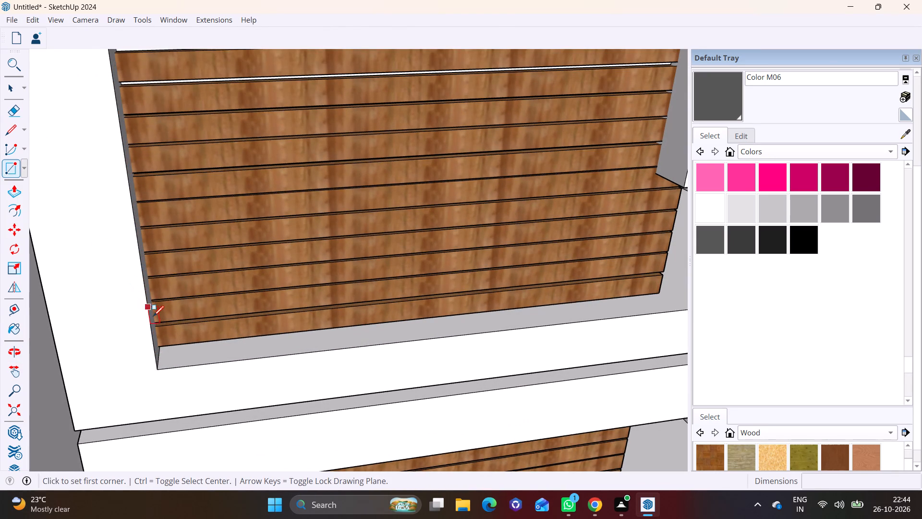
scroll(164, 324, up, 5)
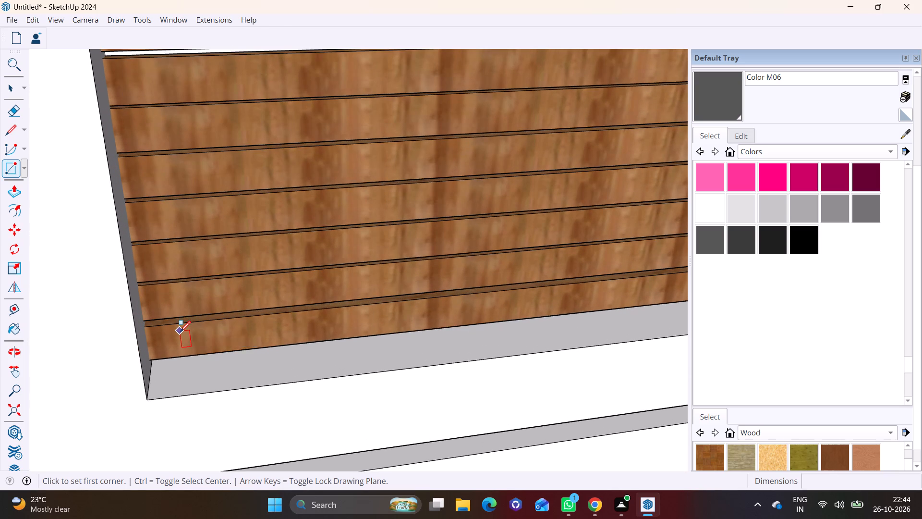
middle_drag(180, 332, 159, 336)
scroll(162, 357, up, 3)
middle_drag(178, 383, 258, 357)
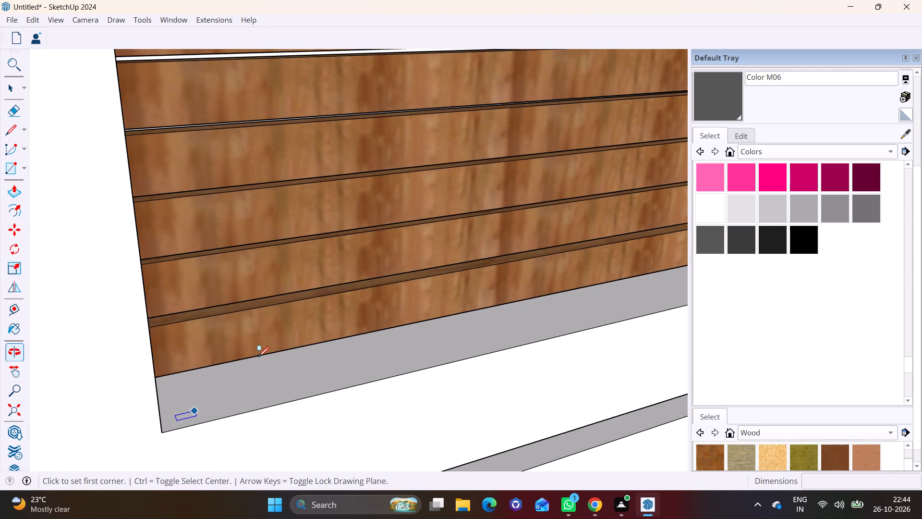
middle_drag(258, 357, 258, 358)
scroll(193, 375, down, 5)
shift+middle_drag(190, 385, 126, 415)
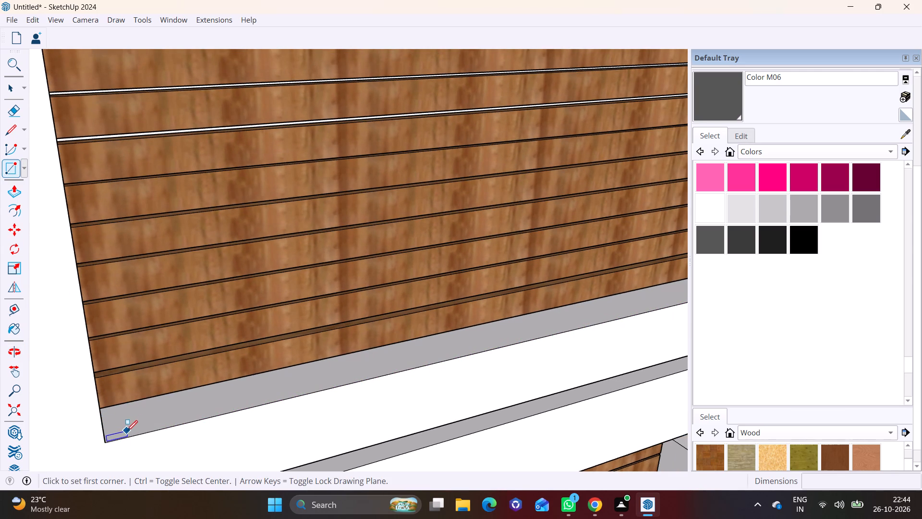
scroll(130, 421, down, 6)
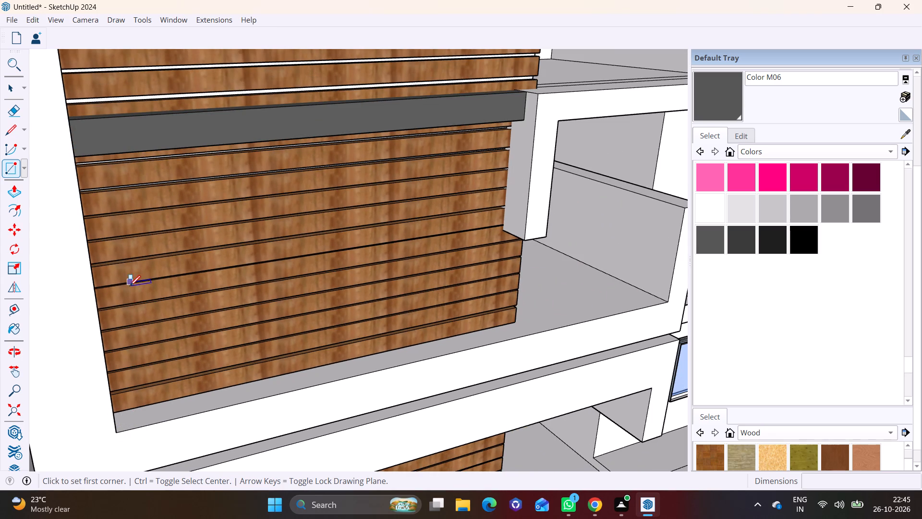
middle_drag(128, 235, 118, 124)
shift+middle_drag(118, 83, 141, 262)
scroll(142, 238, up, 5)
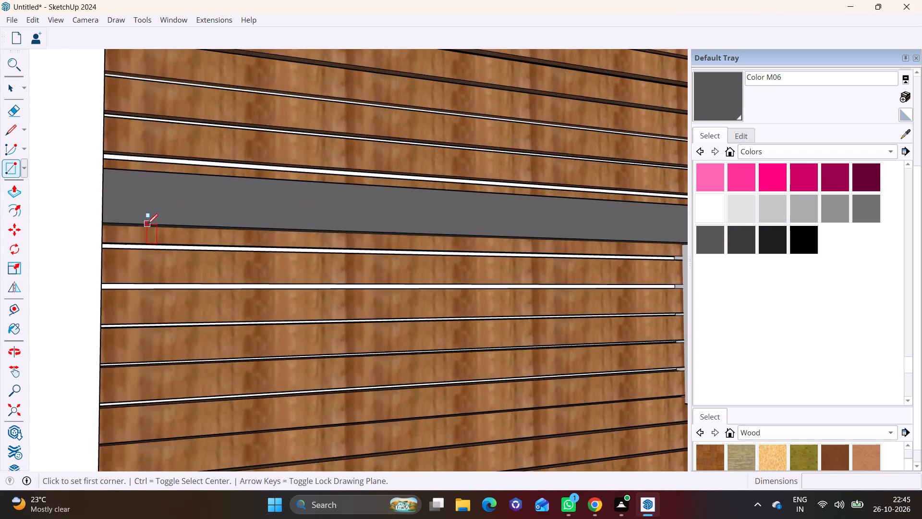
middle_drag(155, 215, 130, 116)
scroll(145, 166, up, 1)
scroll(175, 210, up, 7)
middle_drag(170, 206, 176, 189)
shift+middle_drag(186, 184, 281, 209)
scroll(254, 211, up, 1)
middle_drag(254, 211, 254, 191)
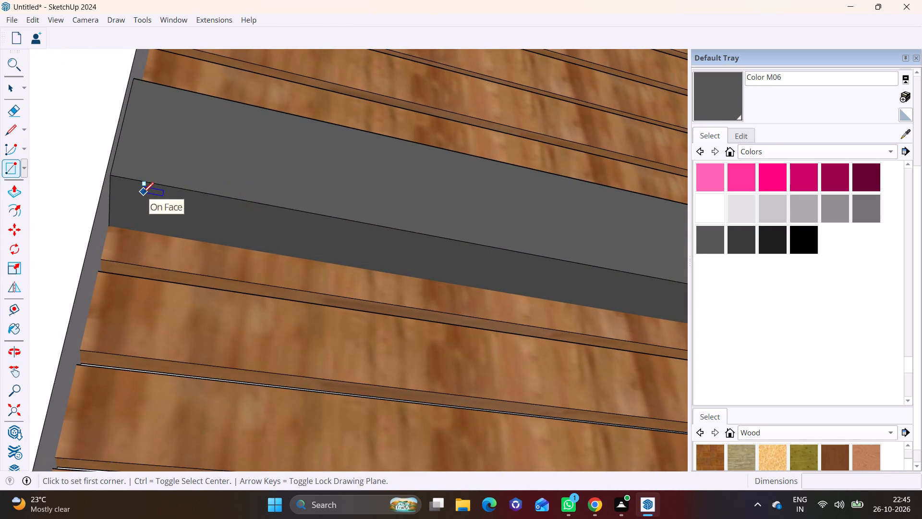
click(152, 191)
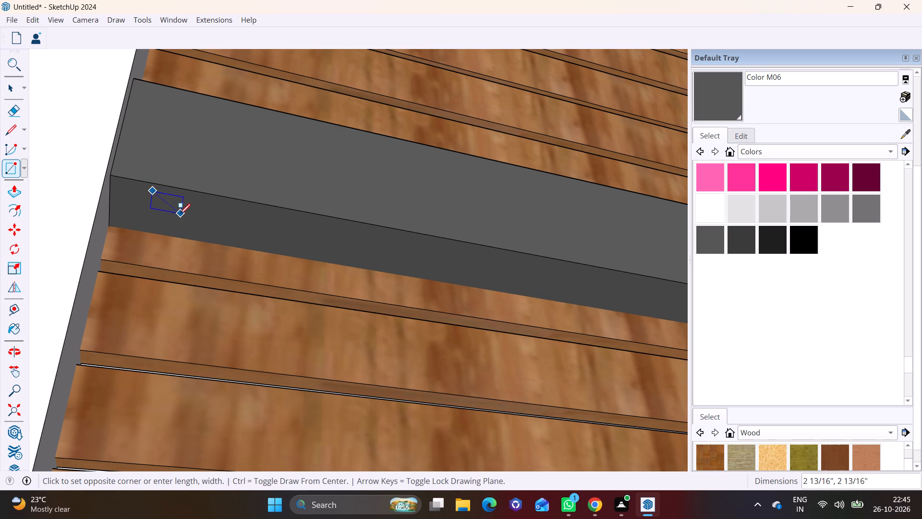
click(178, 215)
Group the small square face together with its edges.
key(space)
double_click(170, 211)
right_click(170, 211)
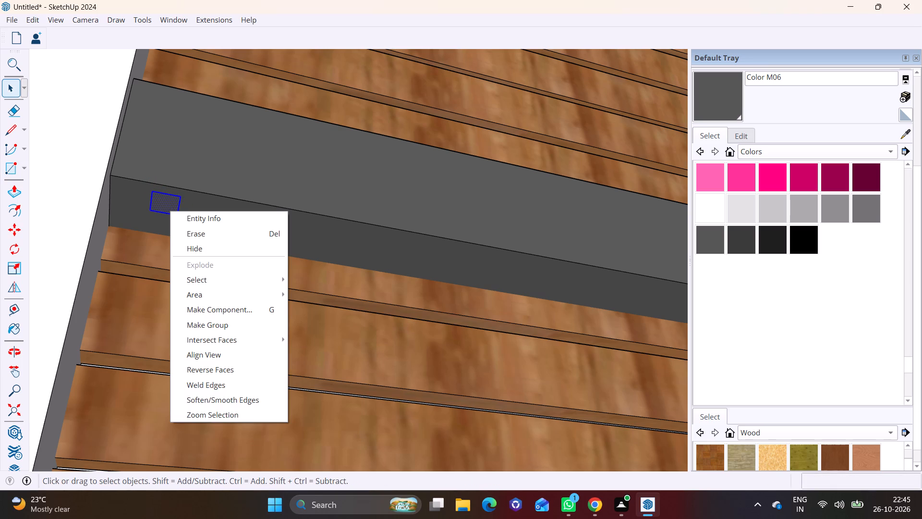
click(200, 329)
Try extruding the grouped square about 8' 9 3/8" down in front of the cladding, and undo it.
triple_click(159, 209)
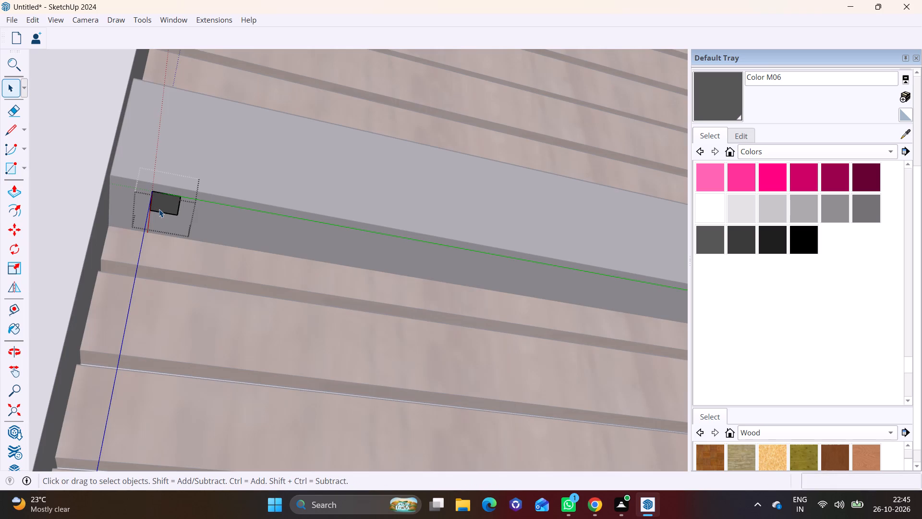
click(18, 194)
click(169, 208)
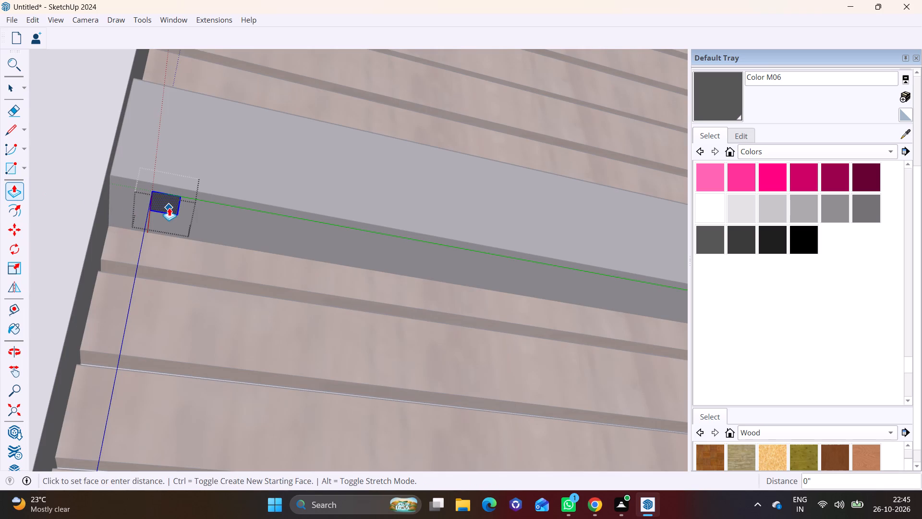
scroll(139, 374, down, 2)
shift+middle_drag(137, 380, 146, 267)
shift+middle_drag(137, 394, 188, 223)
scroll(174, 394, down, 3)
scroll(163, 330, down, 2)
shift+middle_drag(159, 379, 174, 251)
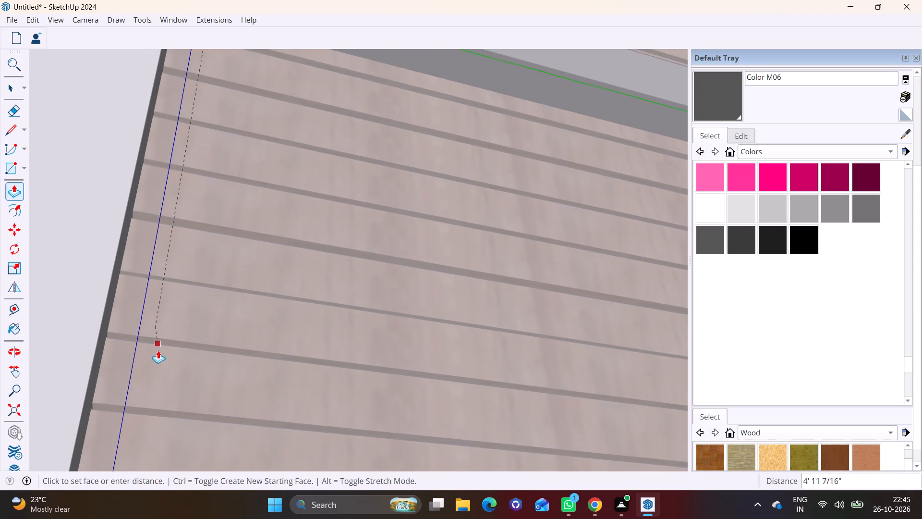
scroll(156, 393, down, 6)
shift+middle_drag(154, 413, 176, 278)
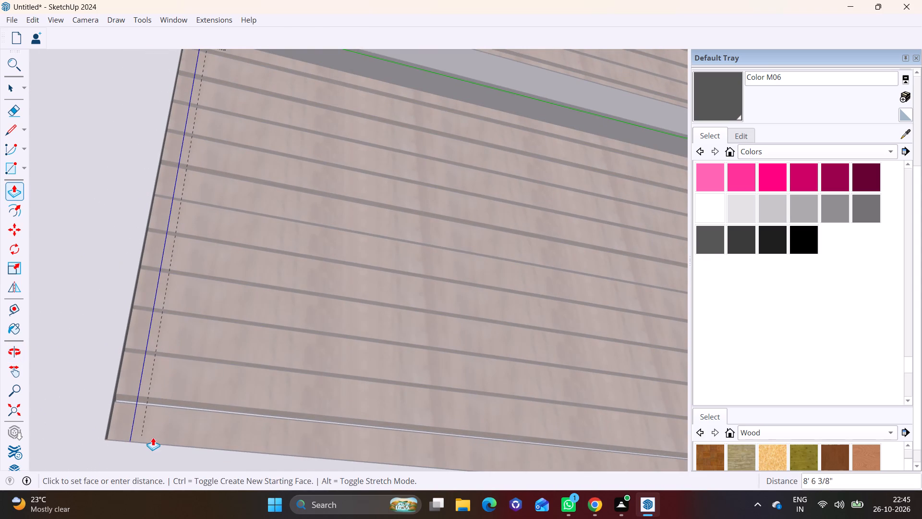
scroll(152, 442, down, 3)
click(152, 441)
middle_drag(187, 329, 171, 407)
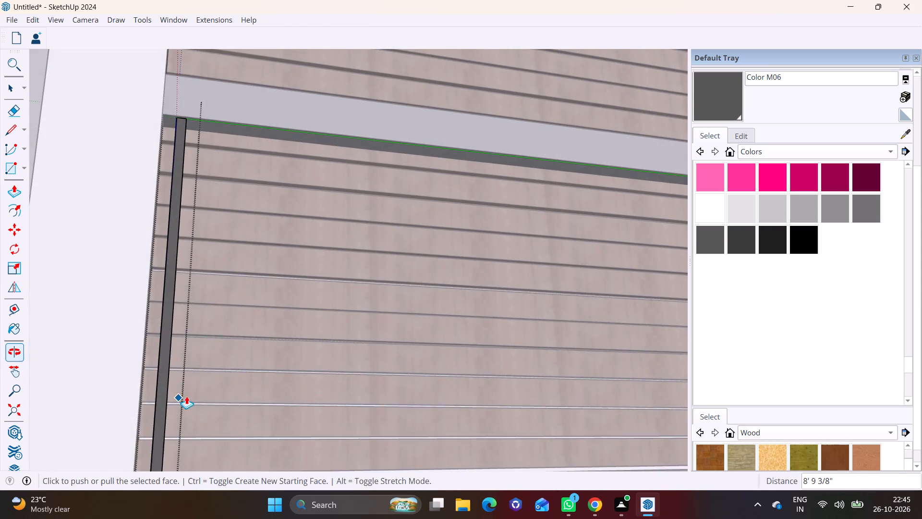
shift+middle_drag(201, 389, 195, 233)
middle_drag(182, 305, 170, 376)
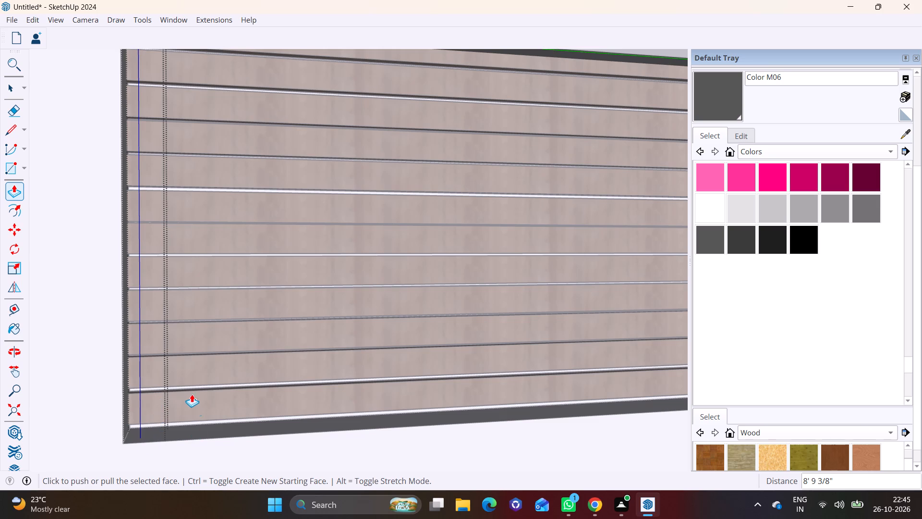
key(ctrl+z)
Extrude the square inside its group about 8' 10 9/16" down to the bay's sill as a vertical post, and close the group.
shift+middle_drag(146, 128, 142, 285)
middle_drag(154, 210, 156, 123)
scroll(152, 109, up, 10)
click(146, 99)
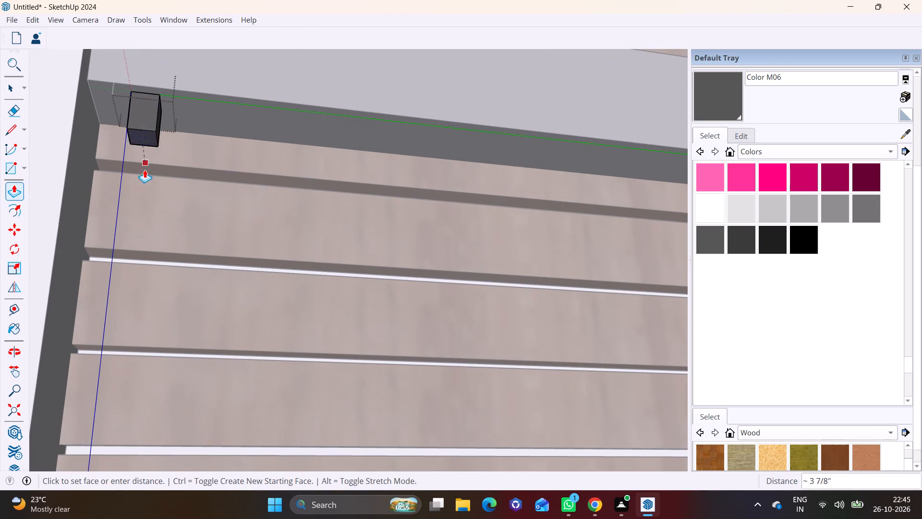
scroll(120, 301, down, 15)
shift+middle_drag(118, 414, 155, 248)
click(150, 417)
key(space)
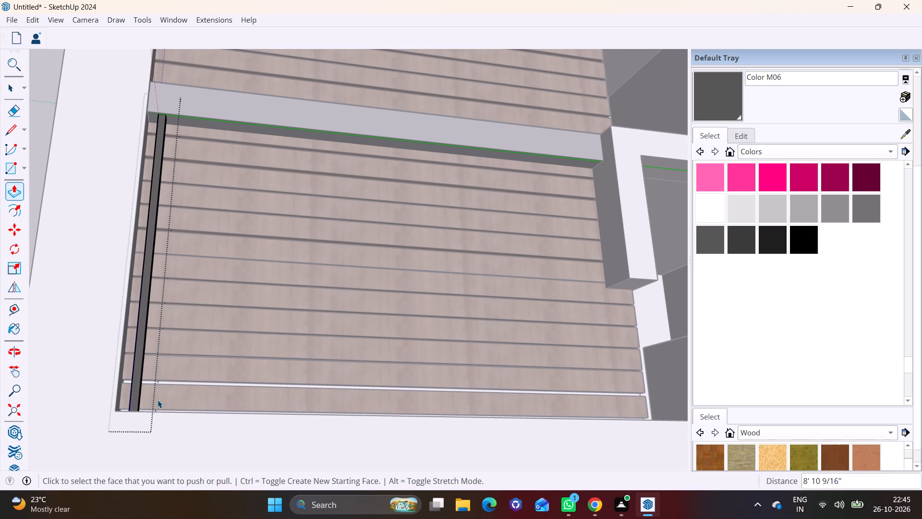
drag(175, 422, 179, 412)
middle_drag(150, 298, 111, 412)
click(89, 356)
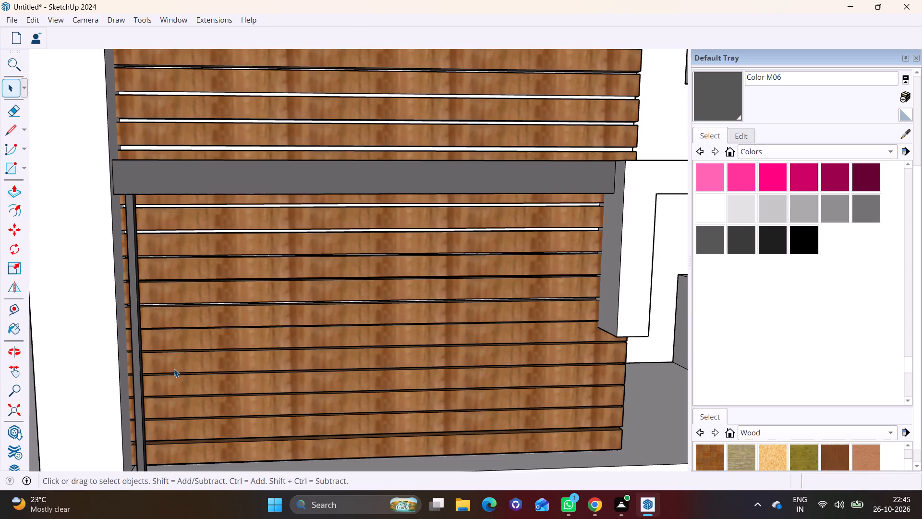
Copy the vertical post four times along the sill at about 5" spacing, making a row of five in front of the cladding.
shift+middle_drag(175, 370, 151, 234)
scroll(158, 318, up, 5)
click(108, 345)
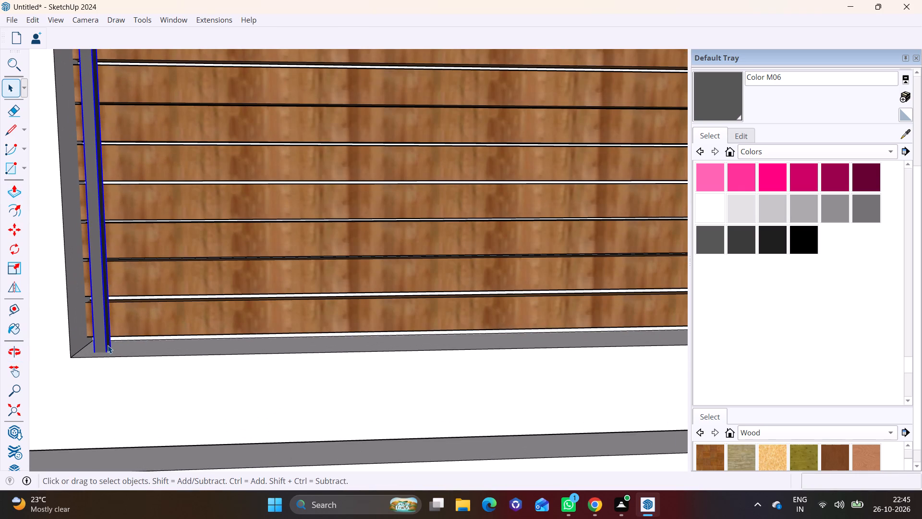
key(m)
click(110, 346)
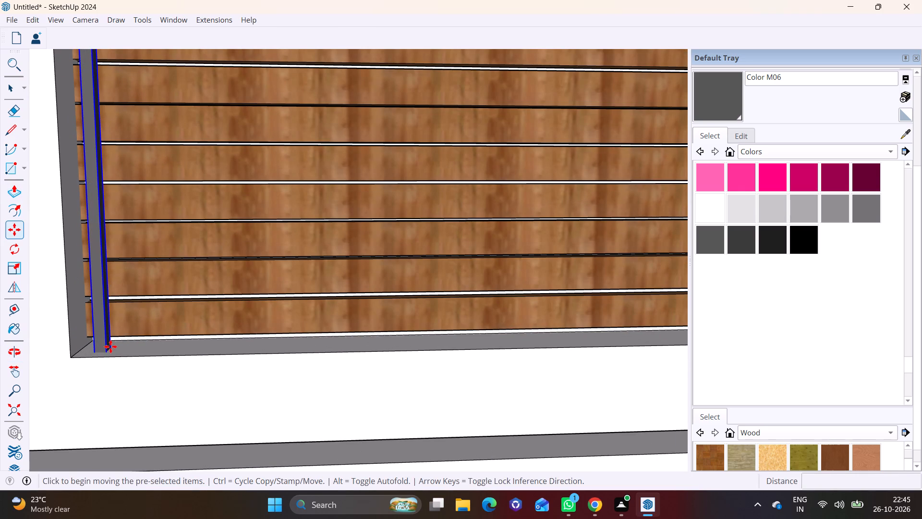
click(134, 349)
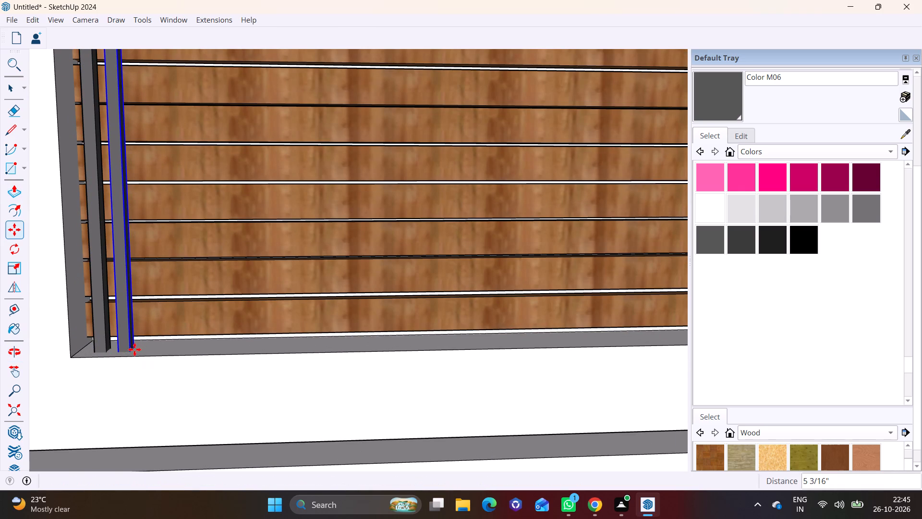
click(134, 349)
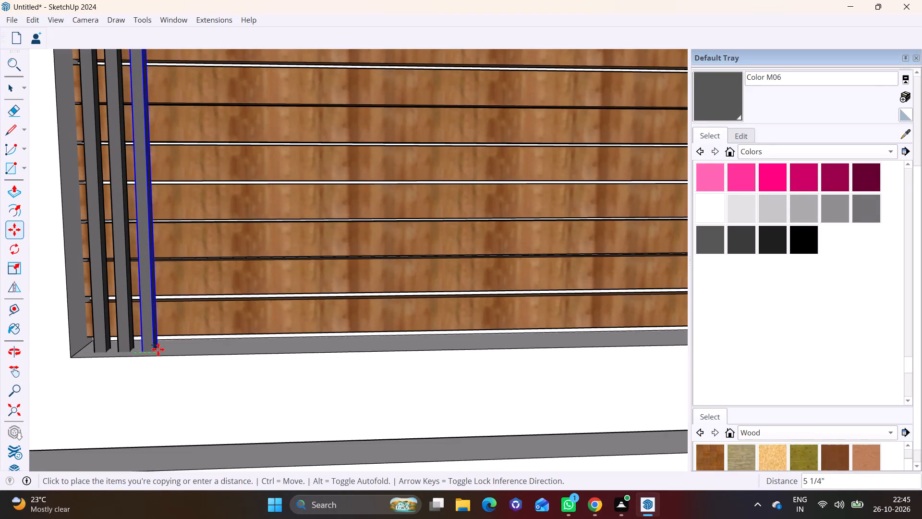
click(158, 349)
click(155, 348)
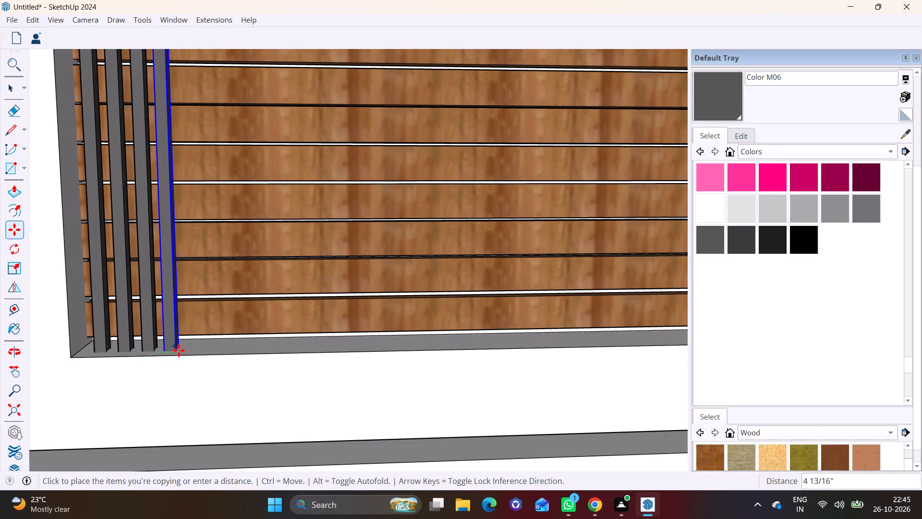
click(179, 350)
click(176, 350)
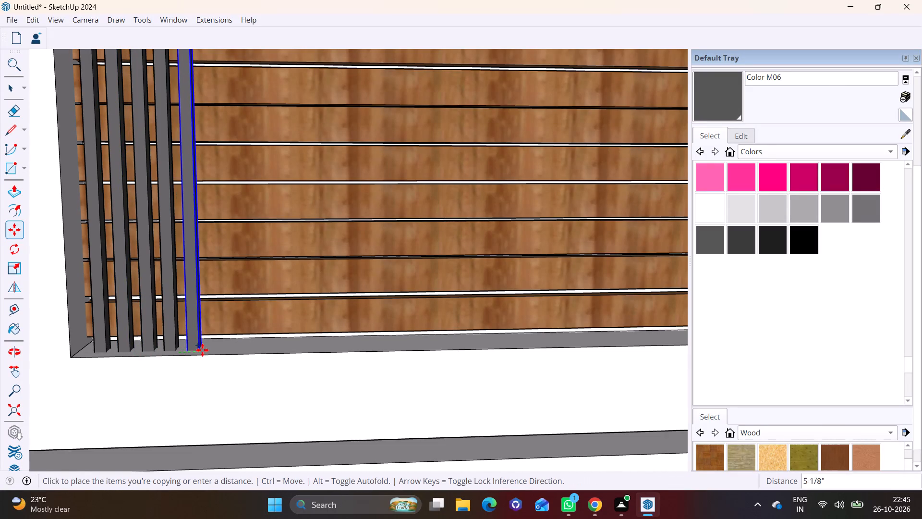
click(201, 350)
scroll(201, 351, down, 9)
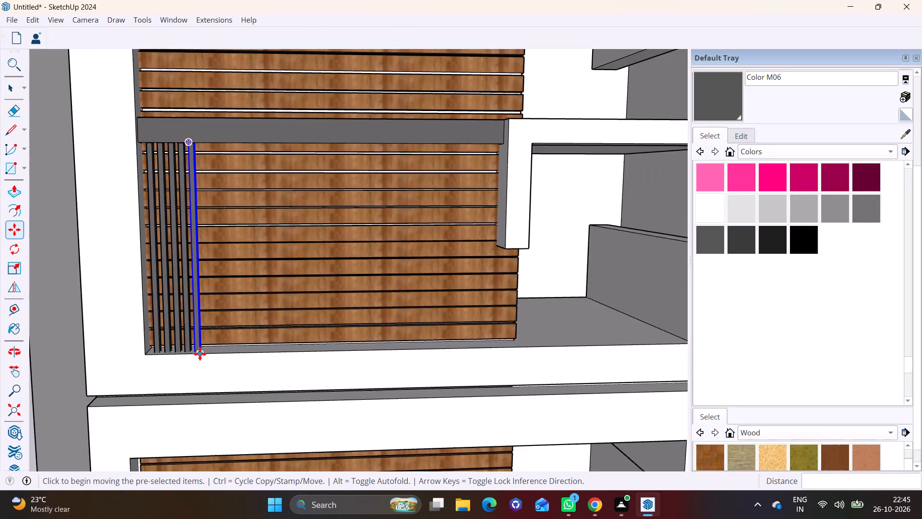
scroll(200, 354, down, 8)
key(space)
click(105, 326)
Copy the row's innermost post about 21' 2 1/4" down, to the outer end of the bay under the next dark grey band.
middle_drag(244, 352, 349, 348)
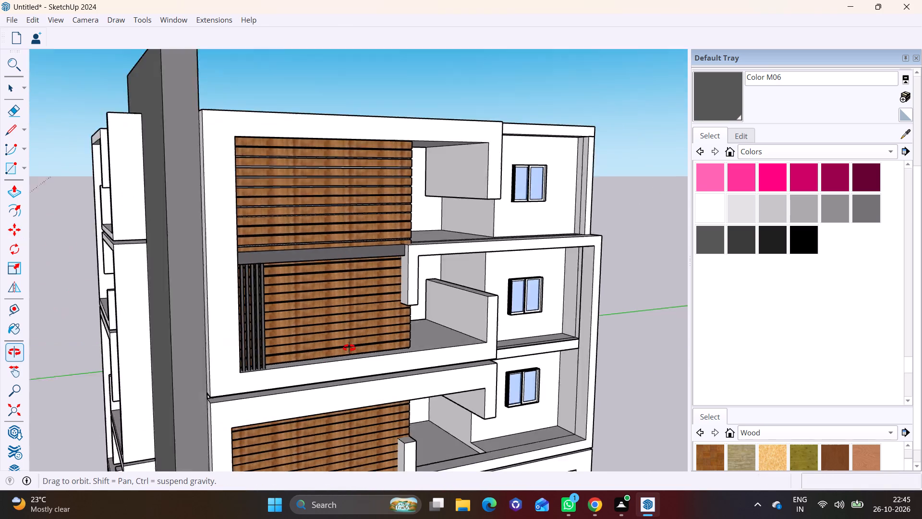
middle_drag(349, 348, 391, 342)
shift+middle_drag(406, 347, 347, 262)
scroll(292, 290, up, 2)
scroll(230, 240, up, 3)
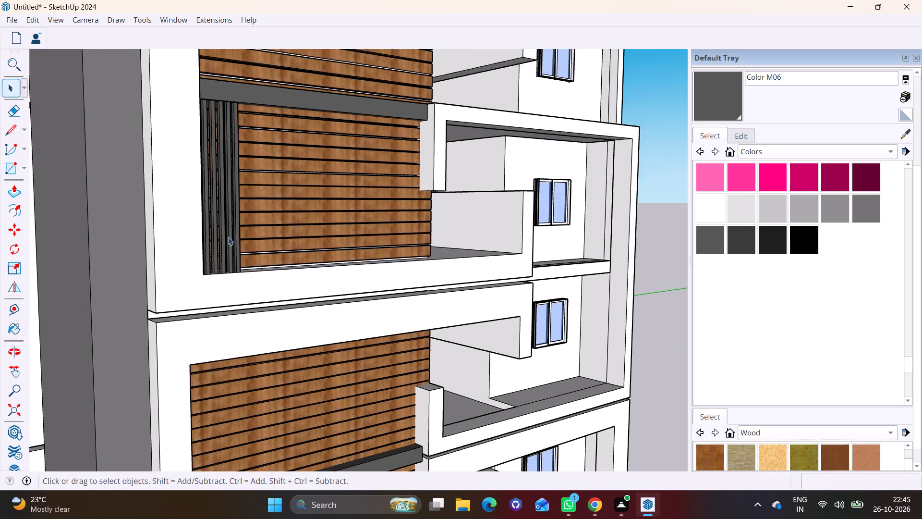
scroll(228, 237, up, 3)
click(241, 221)
key(m)
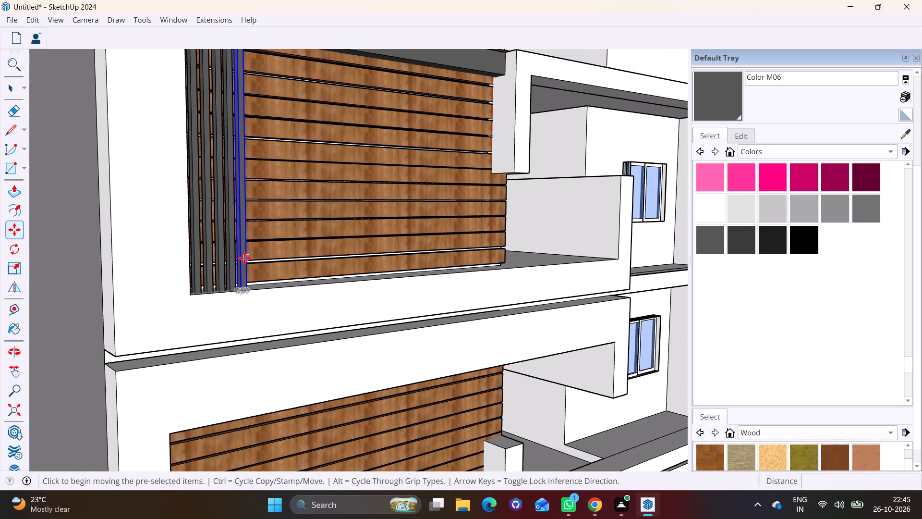
click(244, 285)
middle_drag(300, 380, 238, 200)
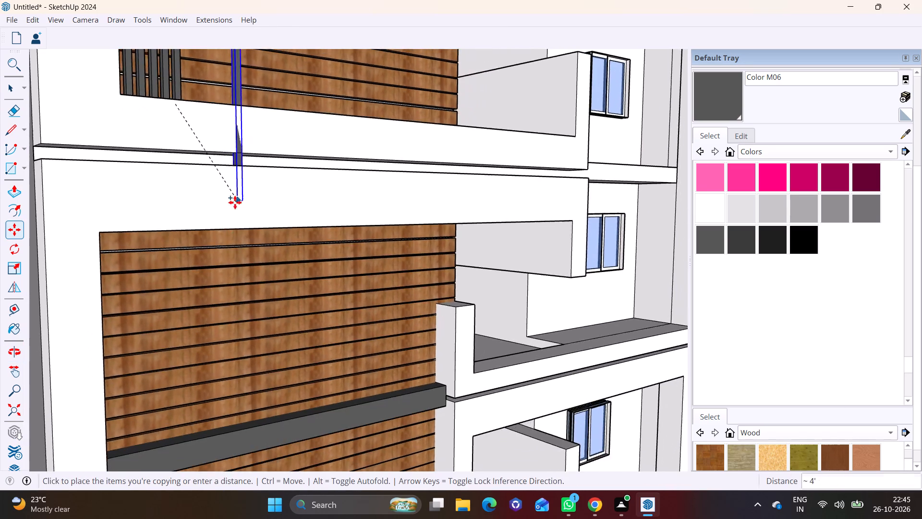
scroll(225, 347, down, 2)
shift+middle_drag(237, 370, 234, 234)
scroll(223, 355, down, 2)
shift+middle_drag(218, 377, 222, 248)
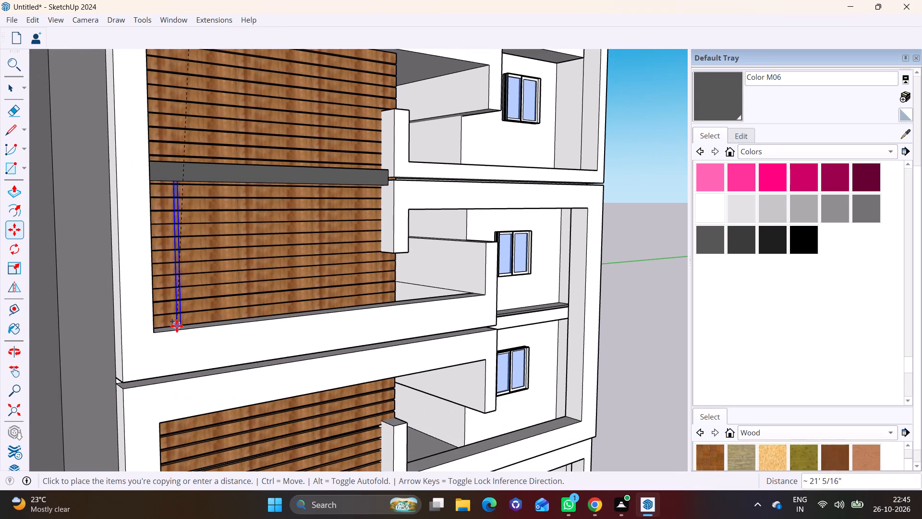
scroll(171, 329, up, 10)
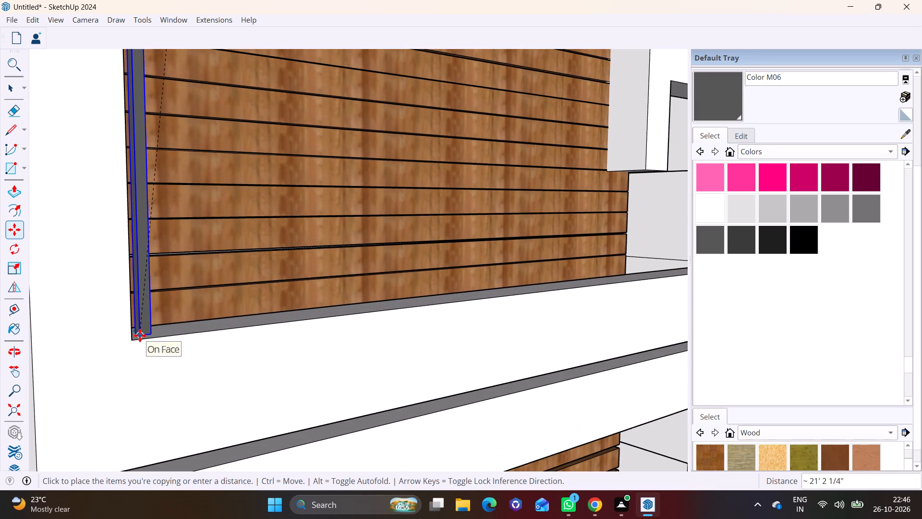
click(140, 335)
Copy this bay's post four times along the sill: two at about 5" spacing, then two at about 3 13/16" and 3 9/16".
scroll(160, 308, down, 6)
middle_drag(179, 297, 98, 307)
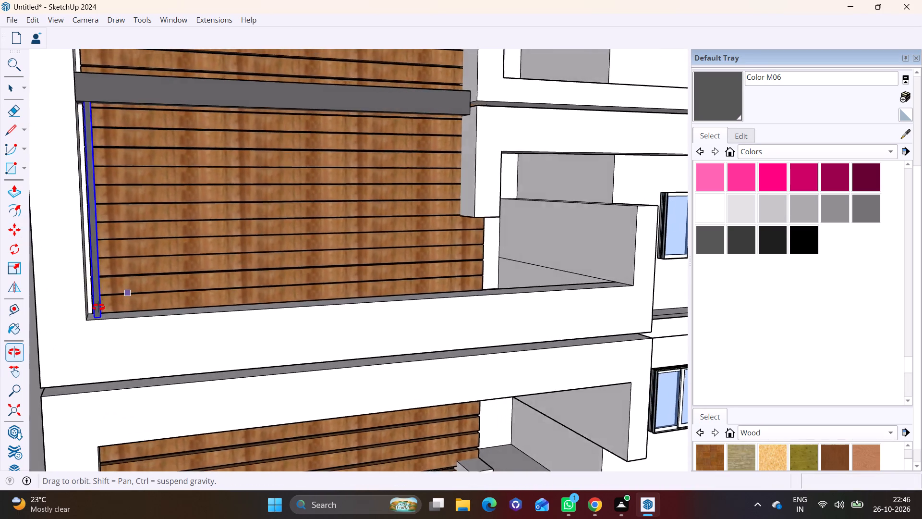
middle_drag(98, 307, 87, 309)
scroll(88, 305, up, 7)
click(99, 326)
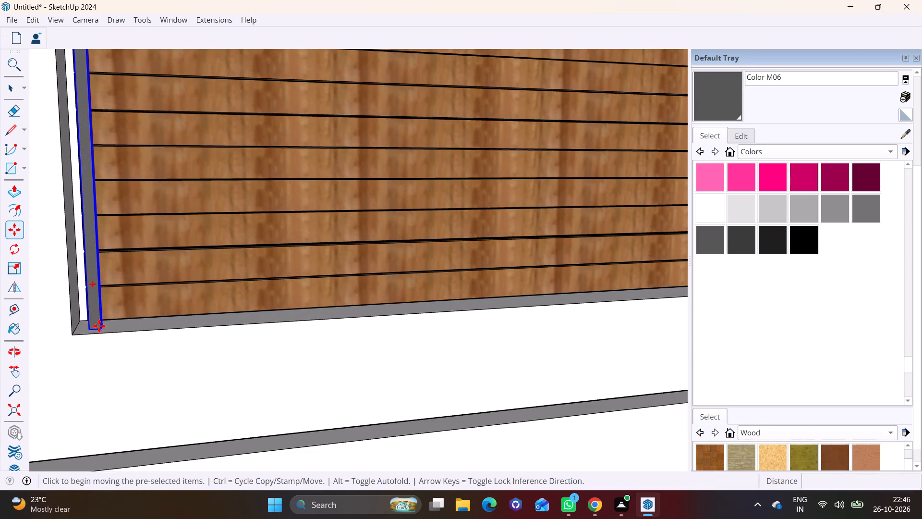
click(123, 325)
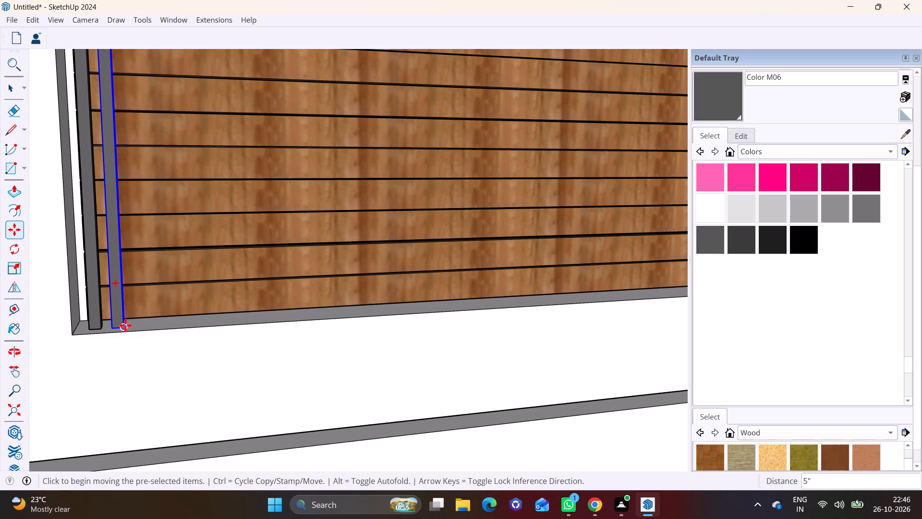
click(126, 325)
click(146, 324)
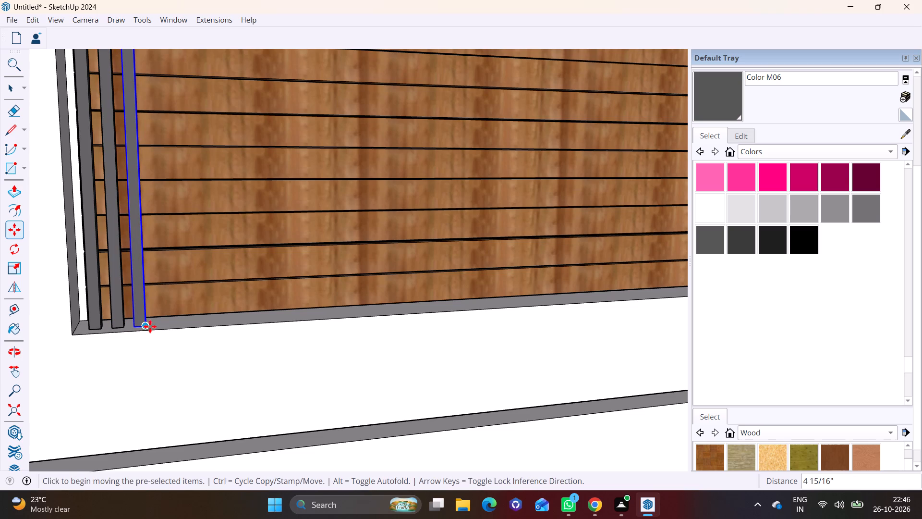
click(147, 325)
click(162, 324)
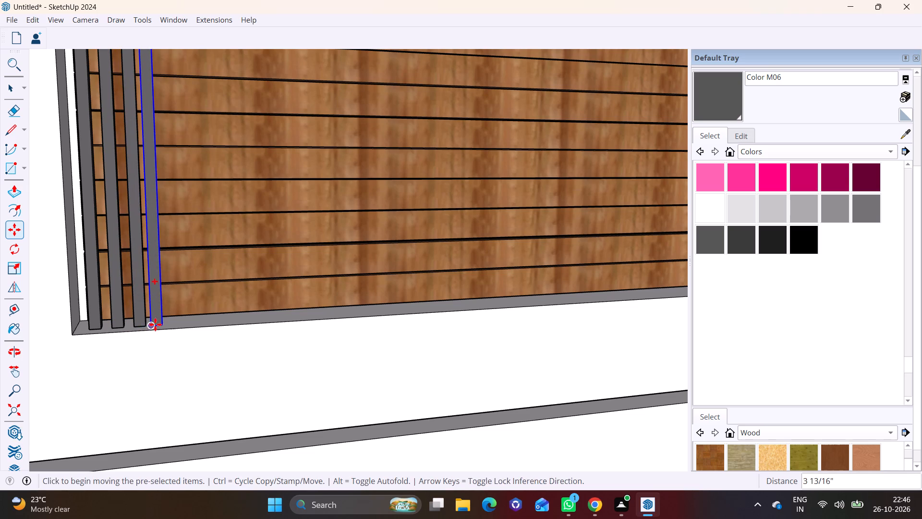
click(165, 323)
click(178, 322)
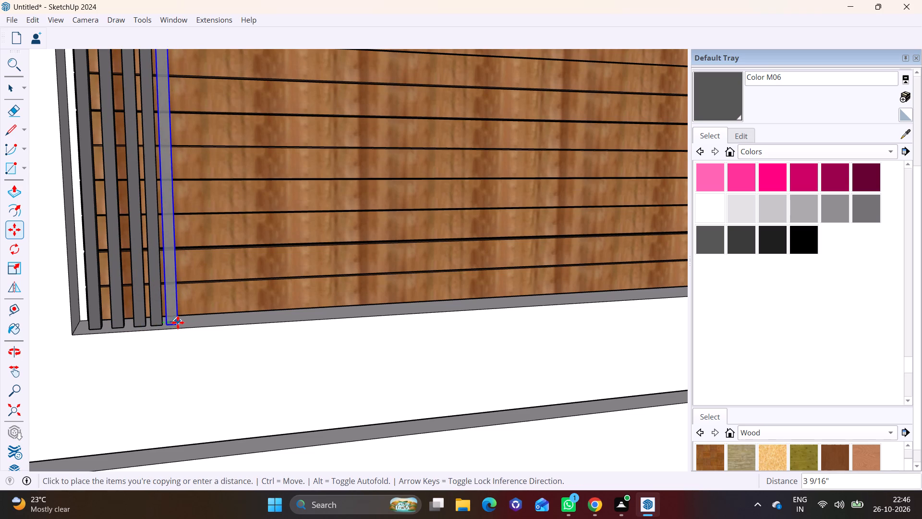
scroll(178, 315, down, 16)
key(space)
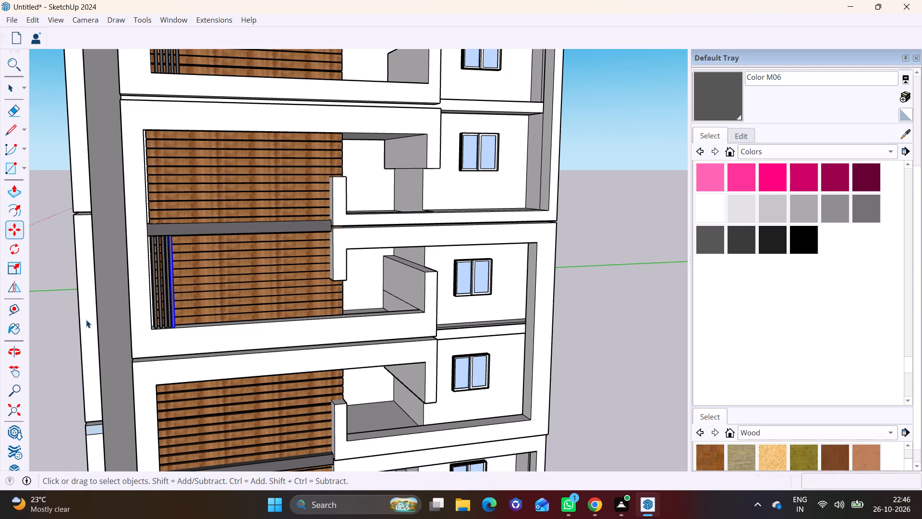
click(72, 318)
Move the fifth post of this row about 1 3/8" along the sill, away from the other posts.
scroll(153, 313, up, 15)
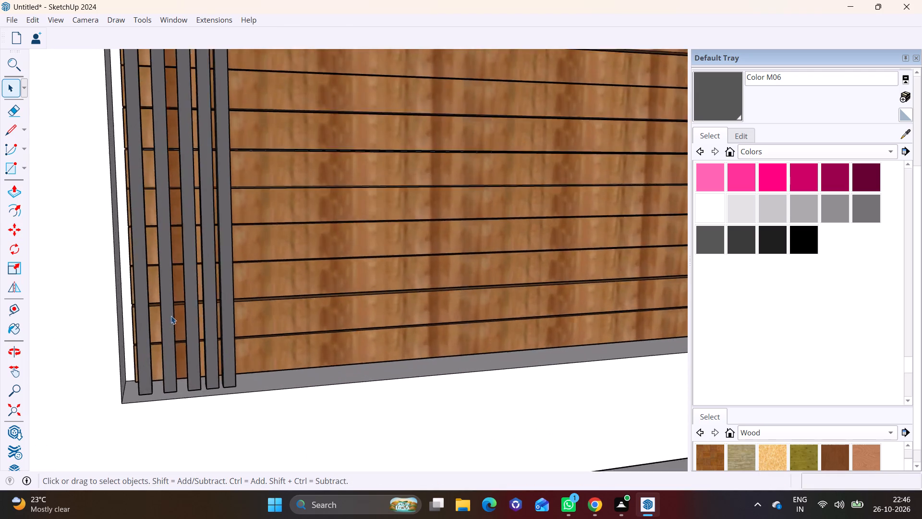
scroll(171, 316, up, 4)
middle_drag(185, 331, 155, 333)
scroll(181, 395, up, 4)
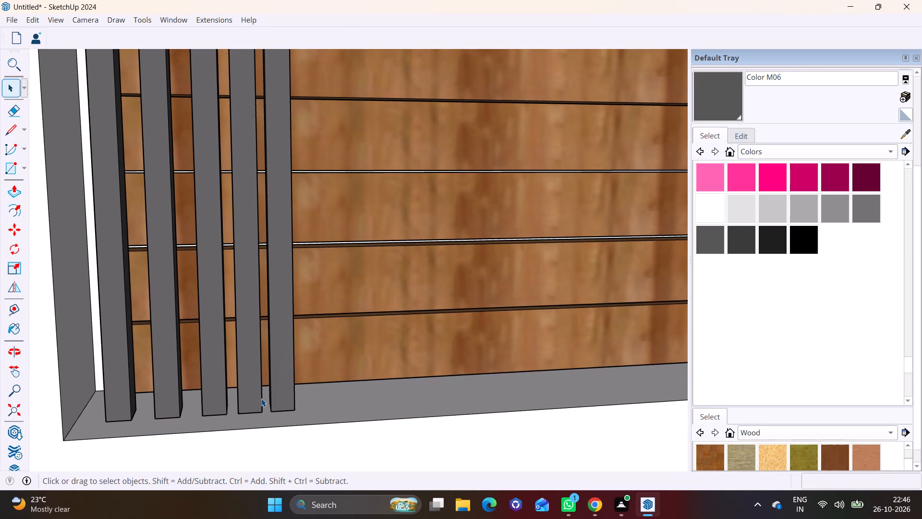
click(280, 398)
key(m)
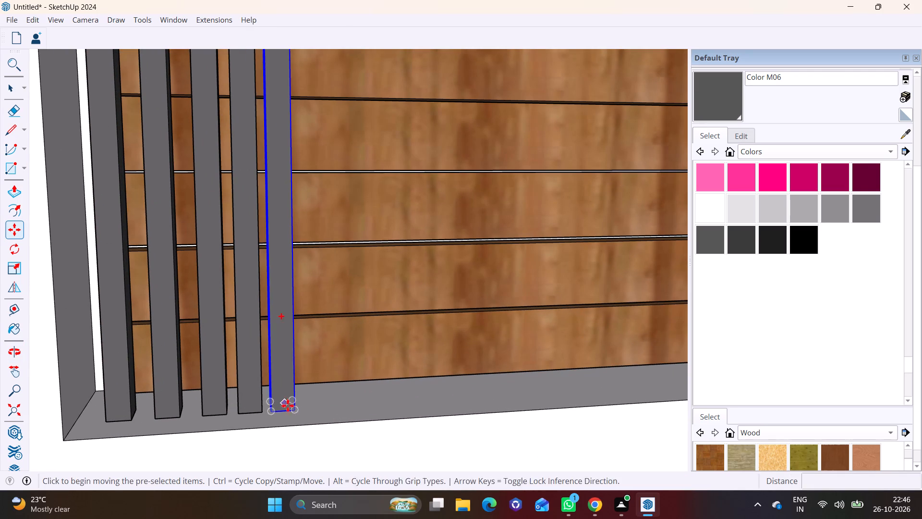
click(295, 408)
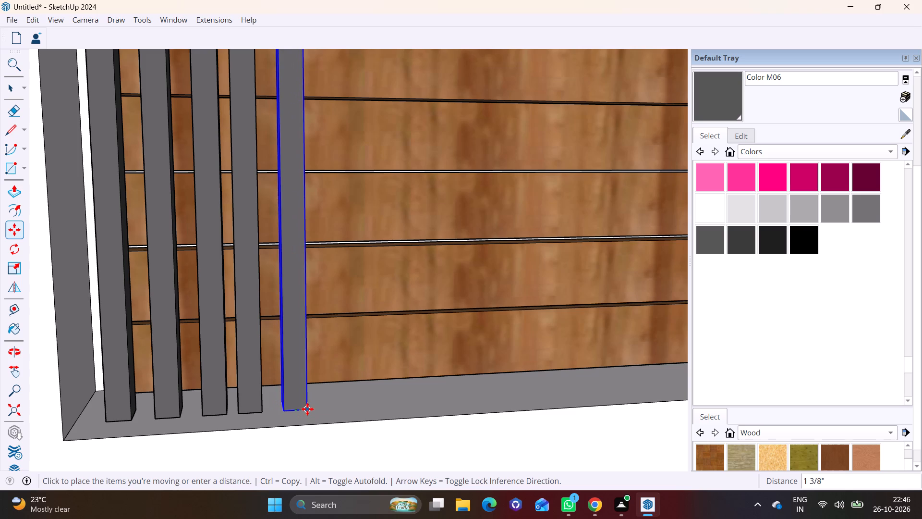
click(309, 409)
key(space)
Move the fourth post about 1 1/16" along the sill toward the fifth to even out the gaps.
click(262, 396)
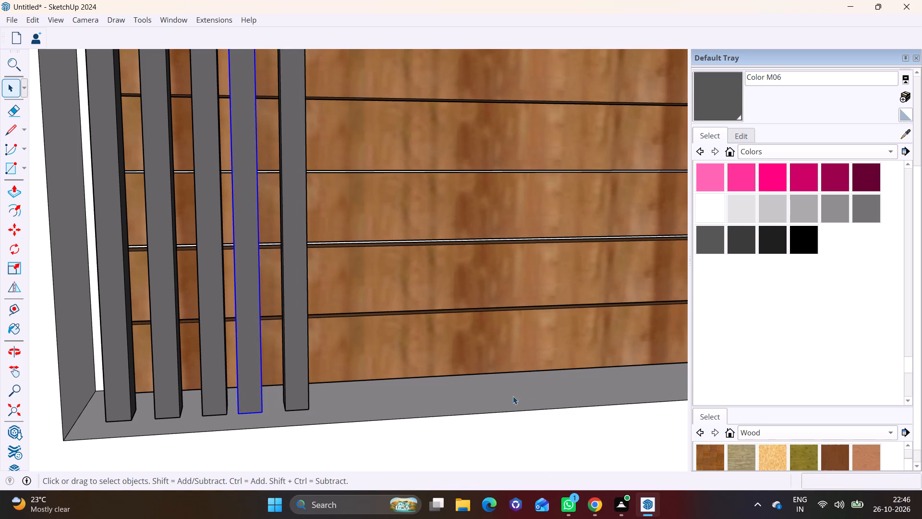
key(m)
drag(550, 403, 456, 421)
key(ctrl+z)
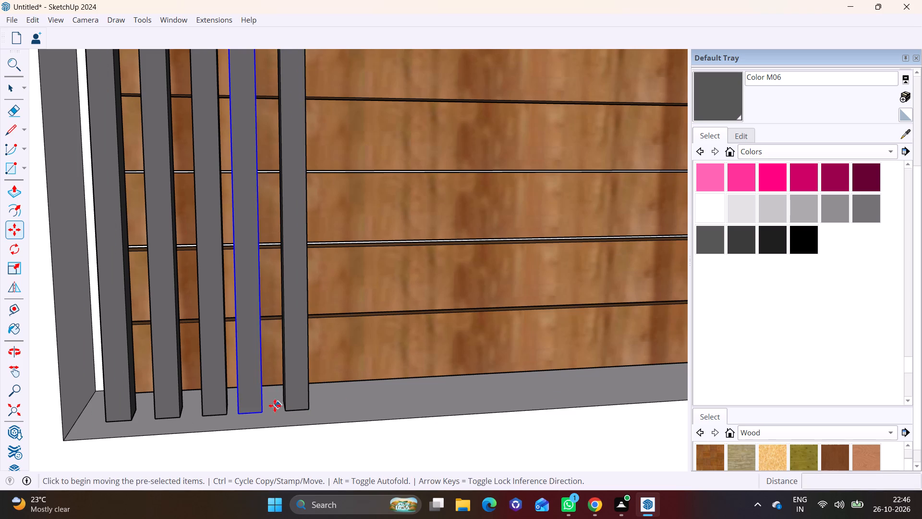
click(265, 406)
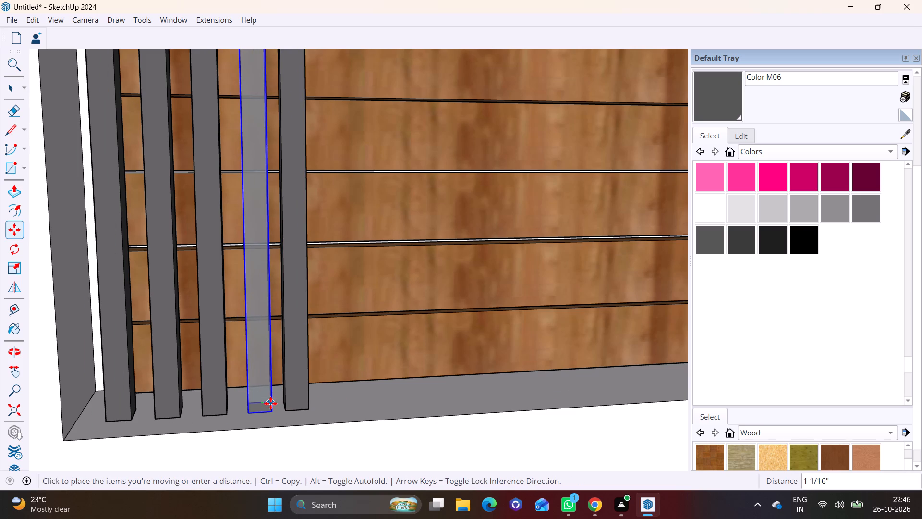
click(270, 403)
key(space)
Copy this row's innermost post about 22' 4 15/16" down to the outer end of the lowest bay, under its dark grey band.
scroll(172, 356, down, 13)
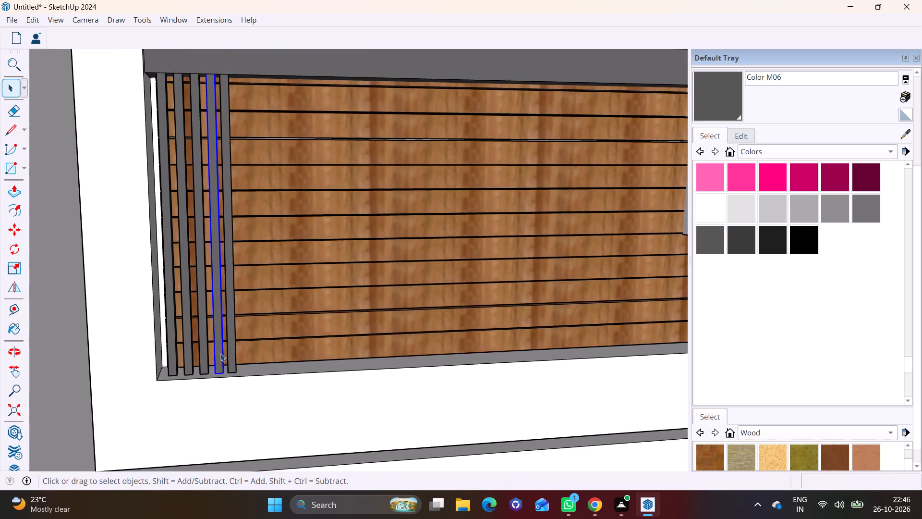
scroll(220, 353, down, 16)
shift+middle_drag(296, 374, 305, 274)
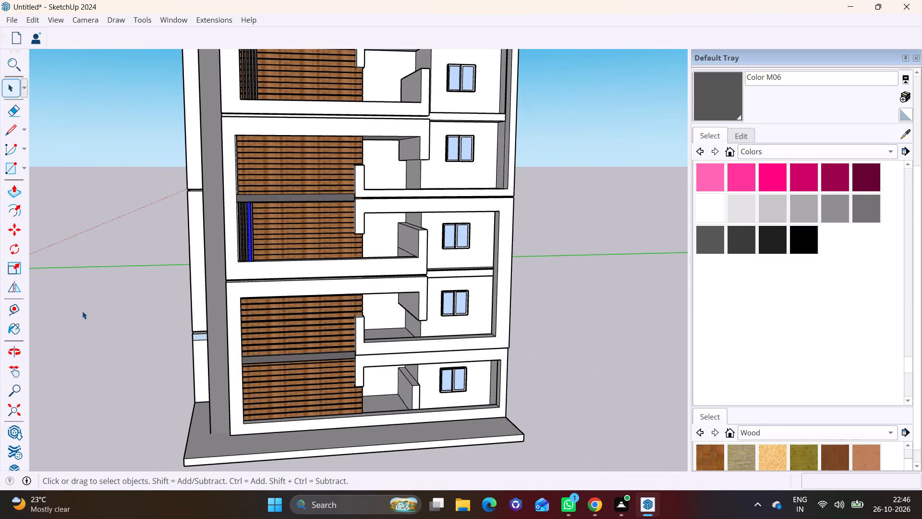
click(87, 314)
scroll(230, 293, up, 8)
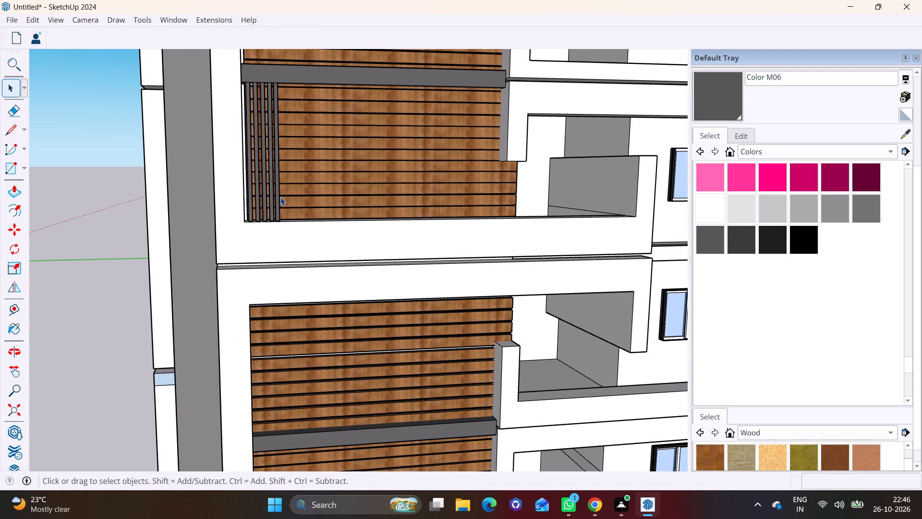
click(280, 197)
key(m)
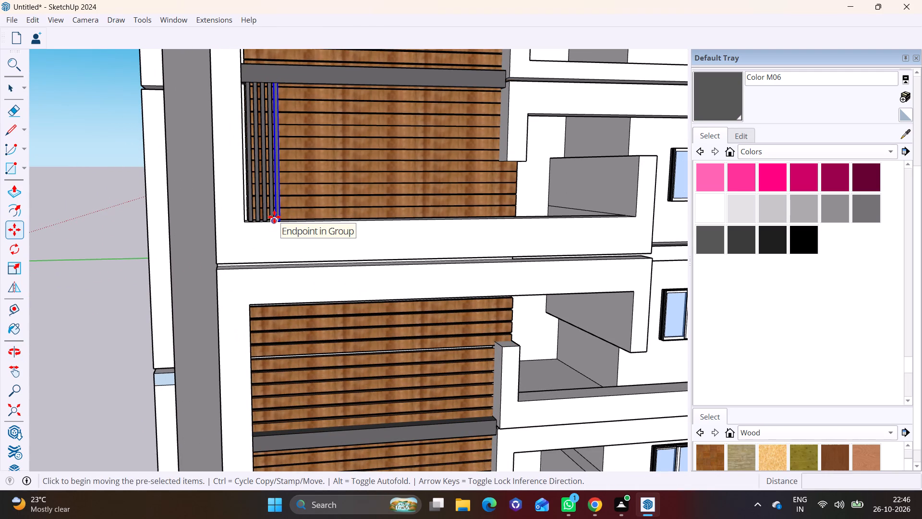
click(274, 217)
scroll(229, 408, down, 2)
shift+middle_drag(257, 414, 269, 236)
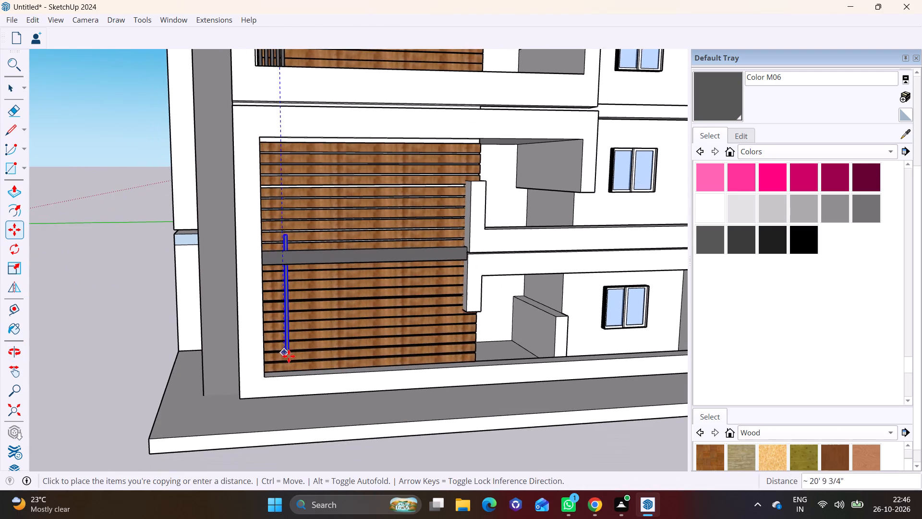
scroll(273, 366, up, 15)
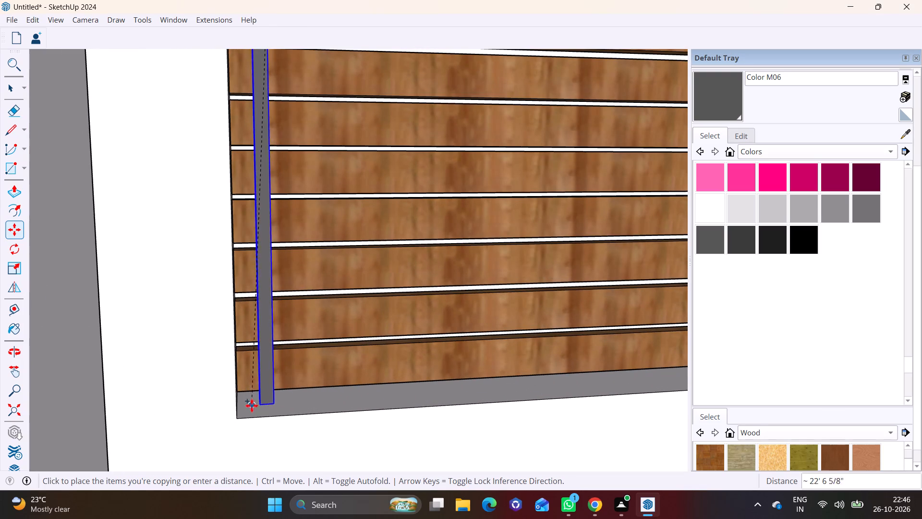
click(234, 409)
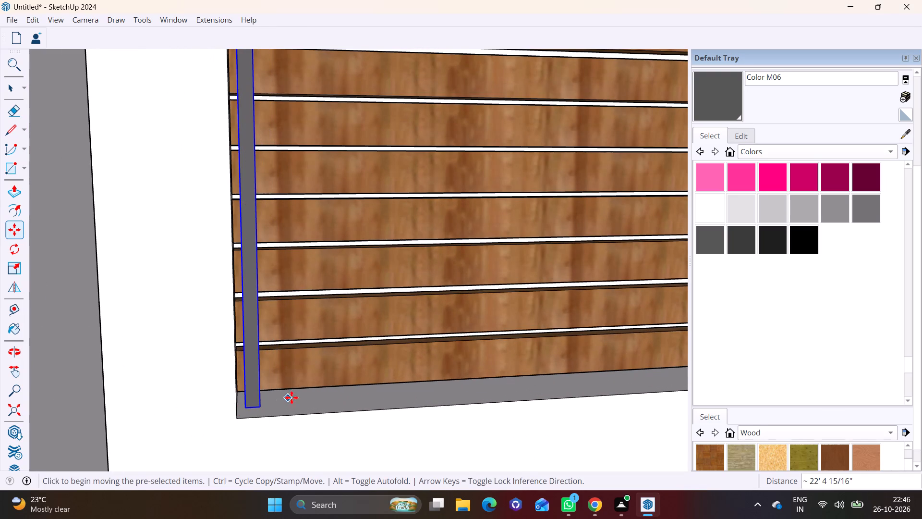
middle_drag(302, 365, 214, 370)
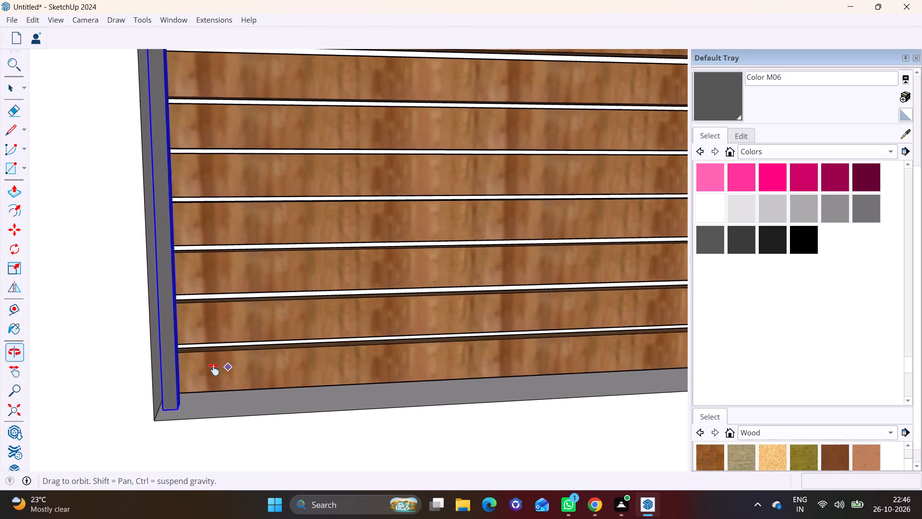
Copy the lowest bay's post four times along the sill, at about 4" to 4 5/8" spacing, to make a row of five.
middle_drag(214, 370, 205, 373)
scroll(148, 418, up, 4)
middle_drag(191, 419, 271, 420)
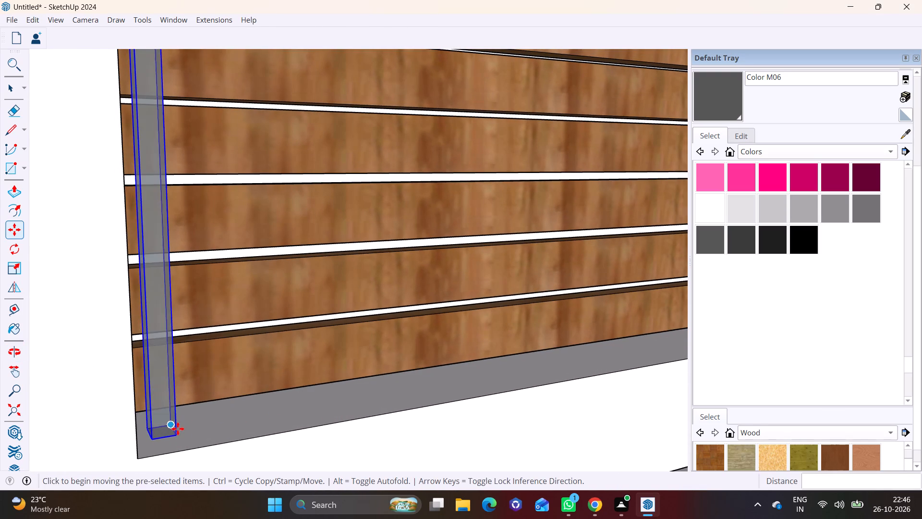
click(178, 431)
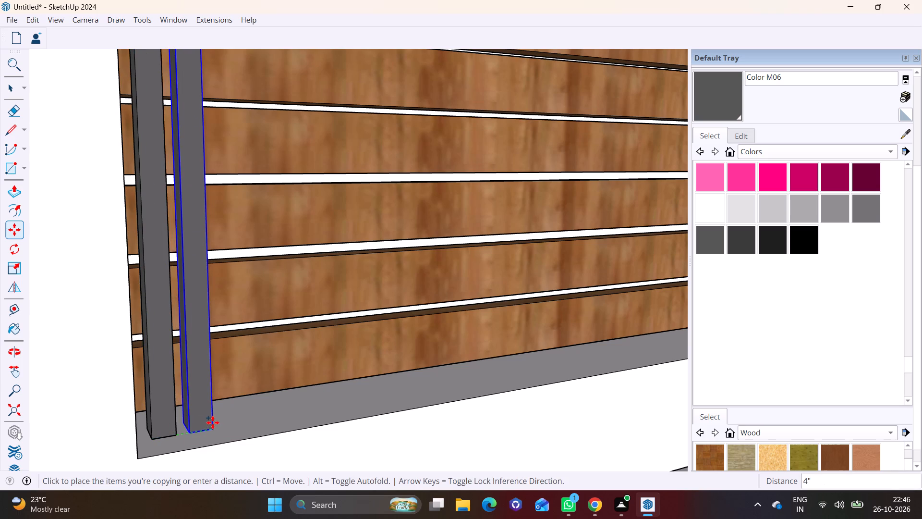
click(213, 422)
click(214, 427)
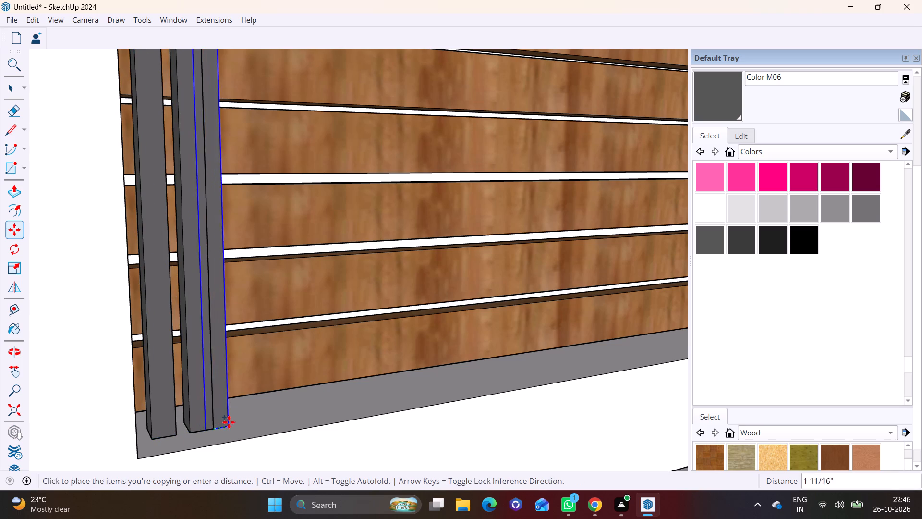
click(252, 420)
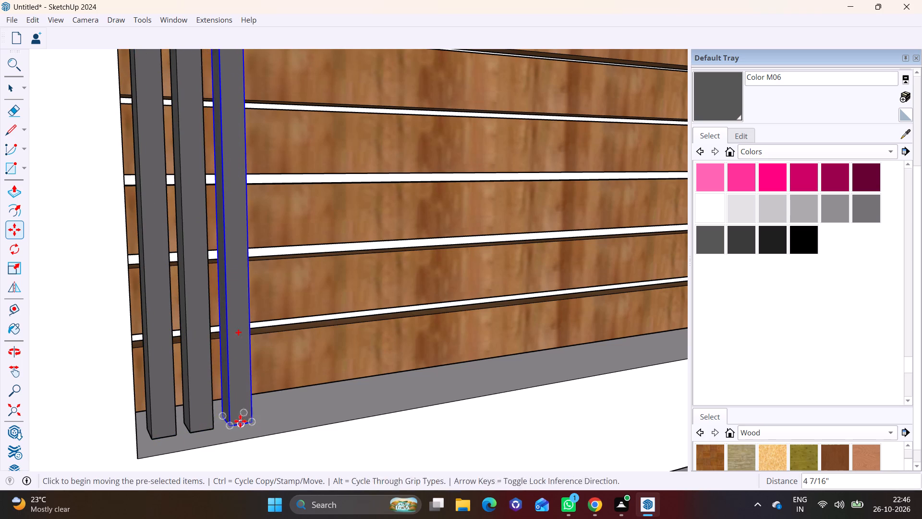
click(252, 421)
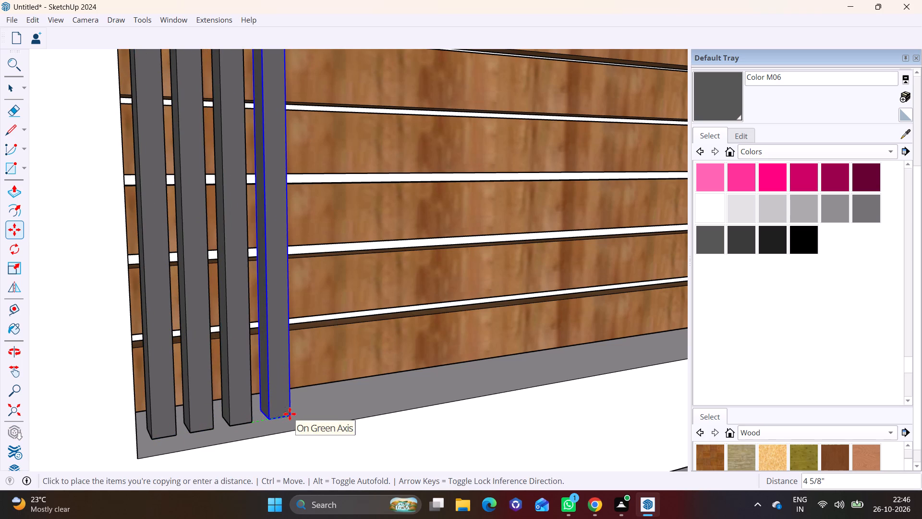
click(290, 414)
click(291, 414)
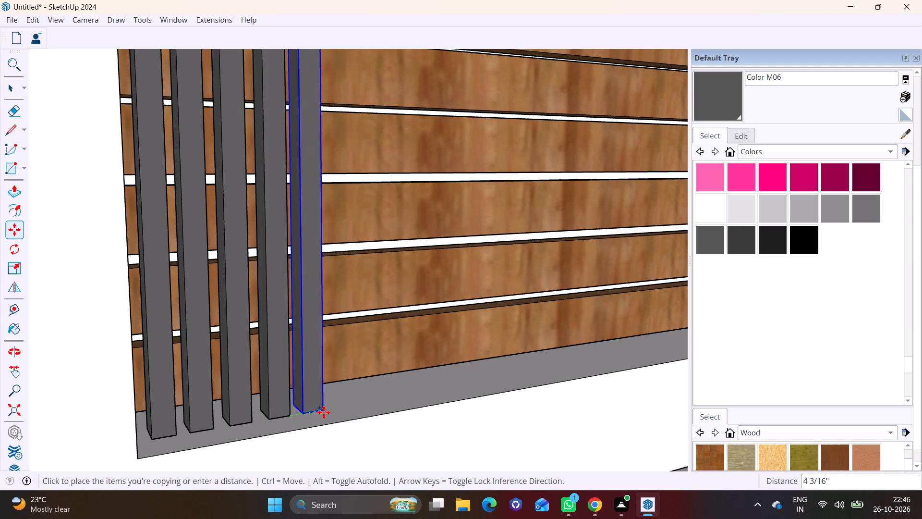
click(329, 410)
scroll(323, 403, down, 16)
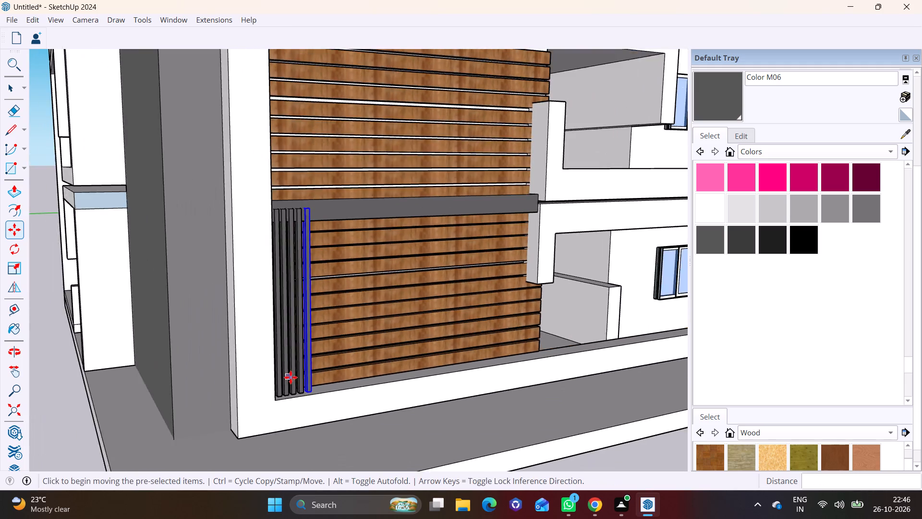
scroll(291, 377, down, 5)
key(space)
click(96, 373)
Push the top of this row's fifth, innermost post down about 6 13/16" so it ends just below the dark grey band.
middle_drag(306, 387, 246, 334)
middle_drag(280, 290, 204, 392)
scroll(174, 310, up, 5)
middle_drag(196, 296, 192, 297)
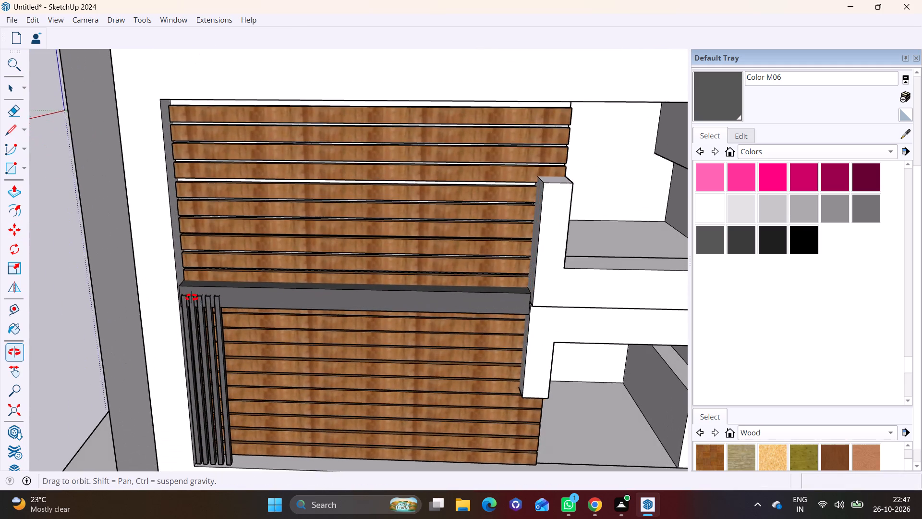
middle_drag(192, 297, 74, 307)
scroll(157, 275, down, 6)
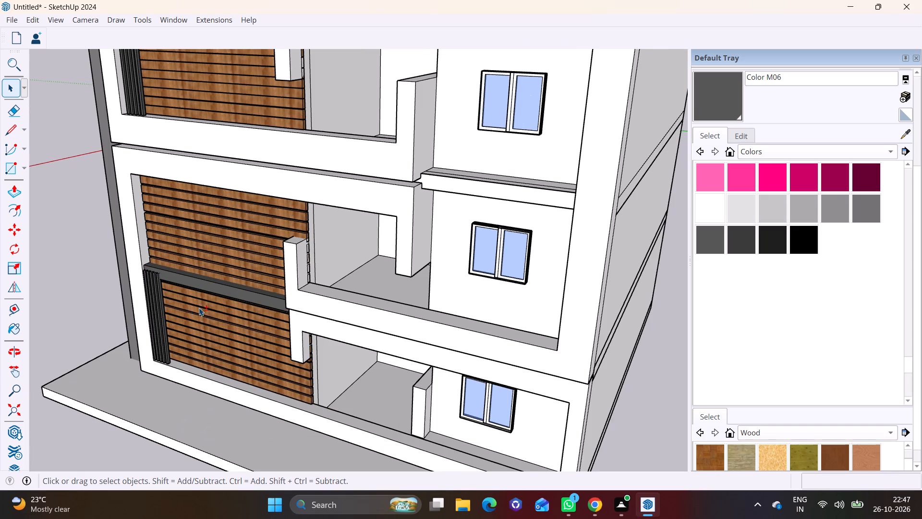
shift+scroll(198, 272, down, 1)
shift+middle_drag(198, 277, 203, 348)
middle_drag(202, 336, 194, 289)
scroll(202, 325, up, 8)
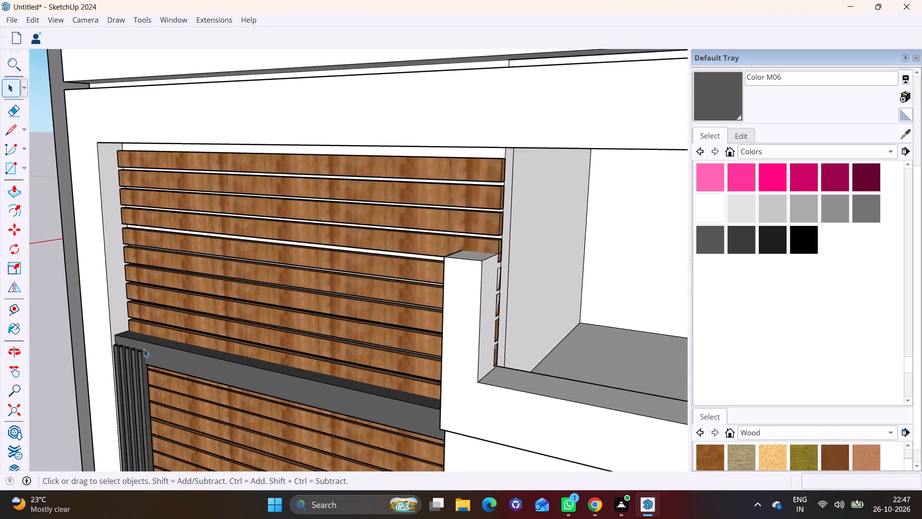
scroll(144, 349, up, 9)
shift+middle_drag(142, 350, 265, 273)
shift+scroll(155, 342, up, 1)
middle_drag(282, 301, 282, 360)
scroll(277, 340, up, 1)
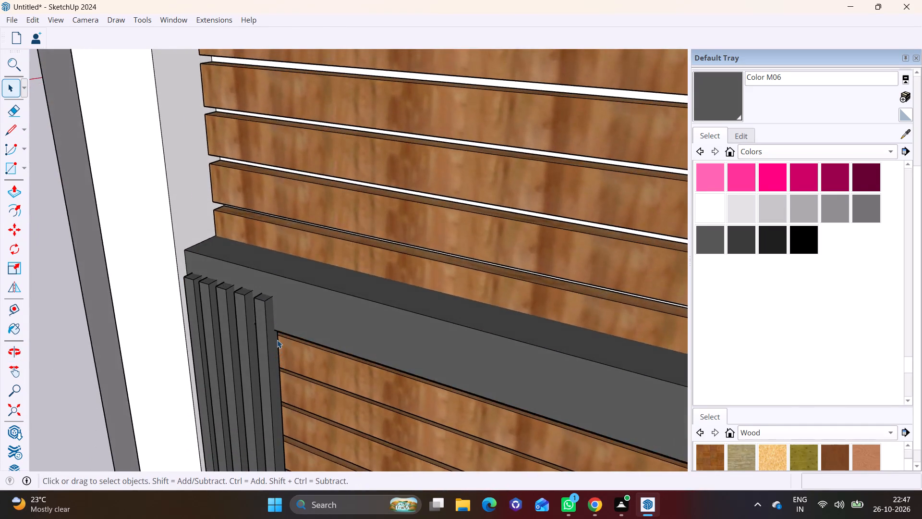
scroll(277, 340, up, 8)
shift+middle_drag(254, 289, 269, 328)
triple_click(261, 290)
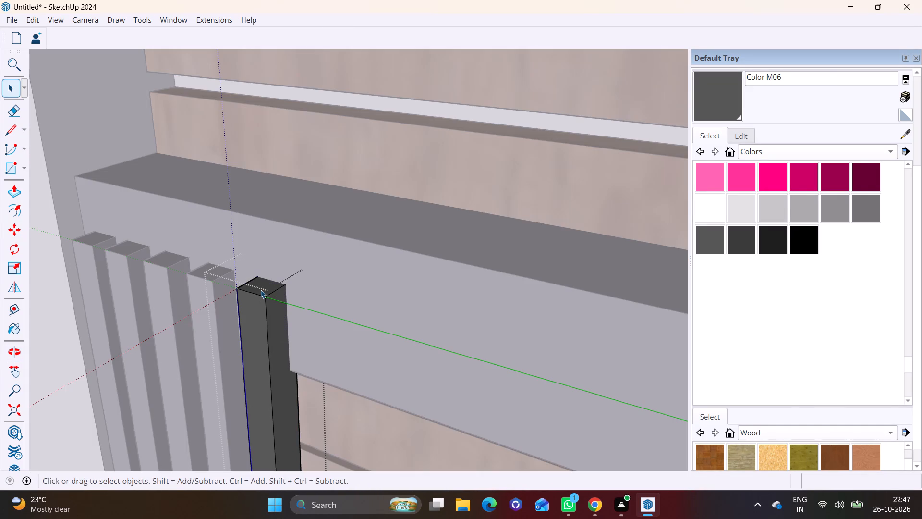
click(266, 287)
click(15, 188)
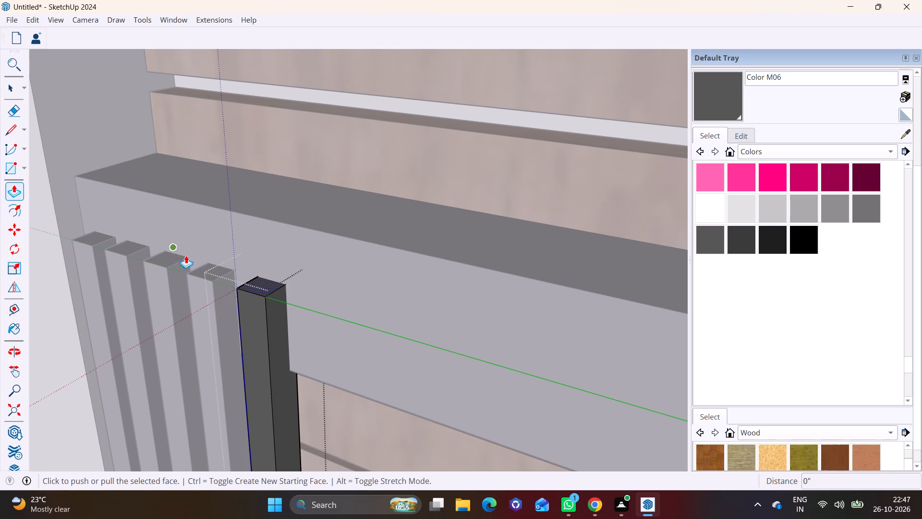
click(259, 281)
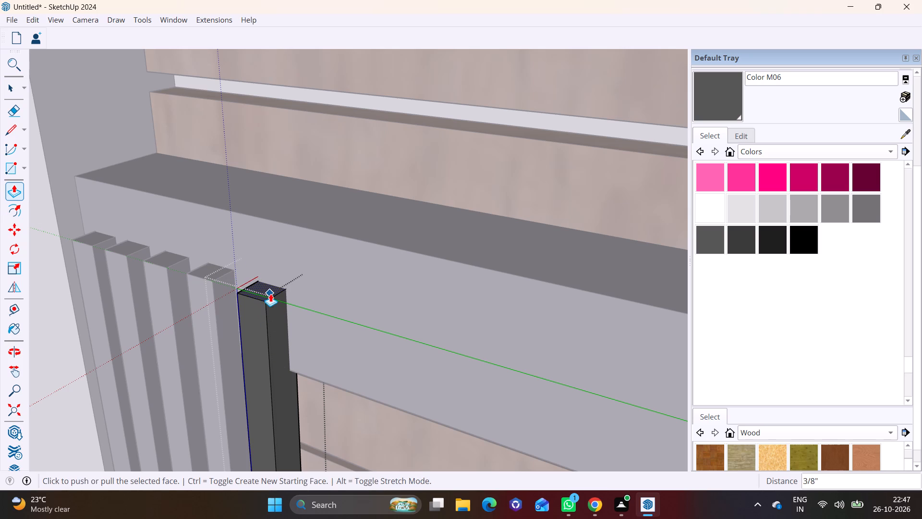
drag(270, 294, 278, 374)
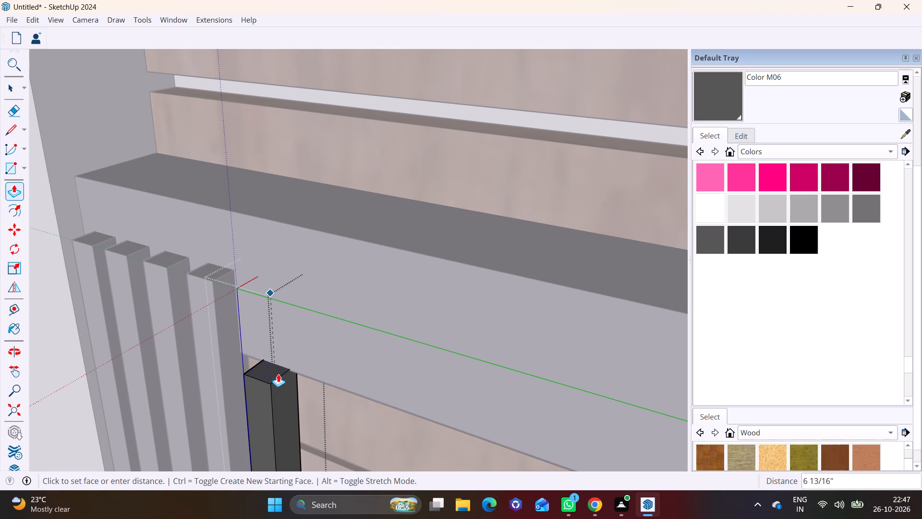
drag(278, 374, 278, 374)
click(278, 374)
key(space)
Push the fourth post's top face down to just below the dark grey band, near the fifth post's height.
triple_click(204, 273)
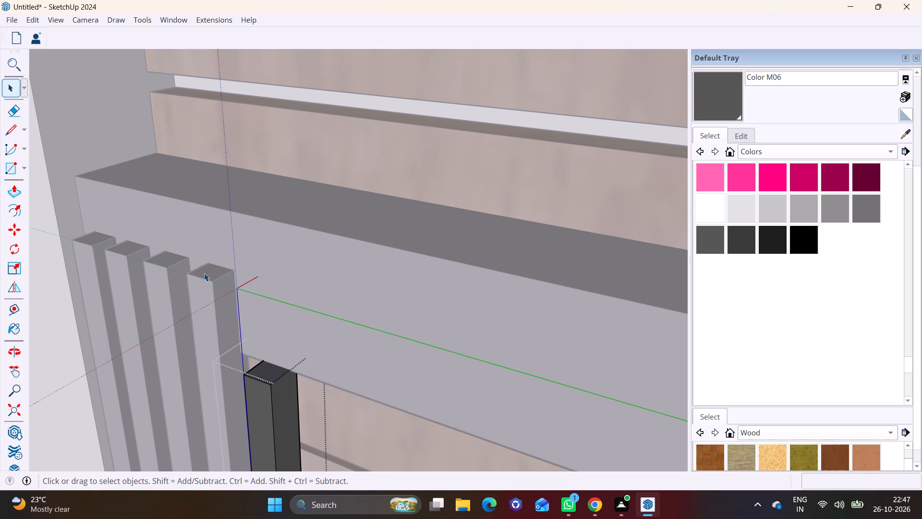
click(206, 272)
click(212, 275)
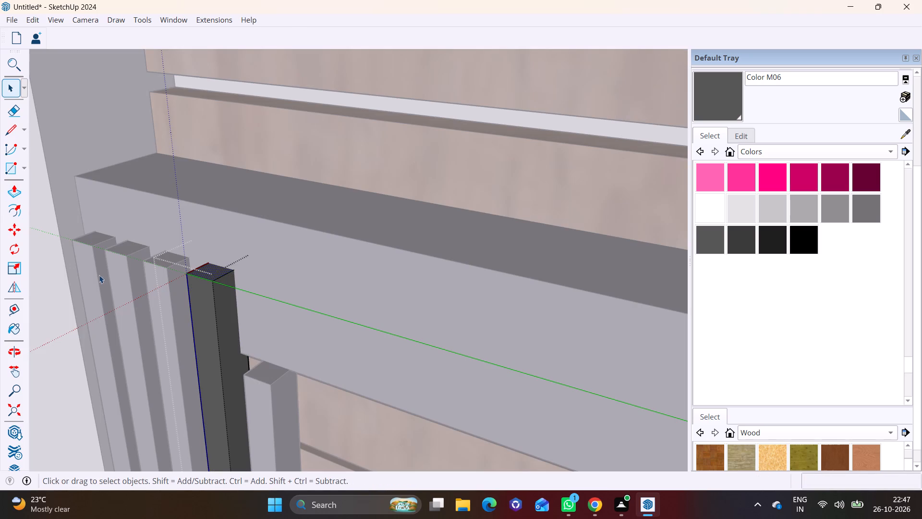
click(19, 188)
click(213, 270)
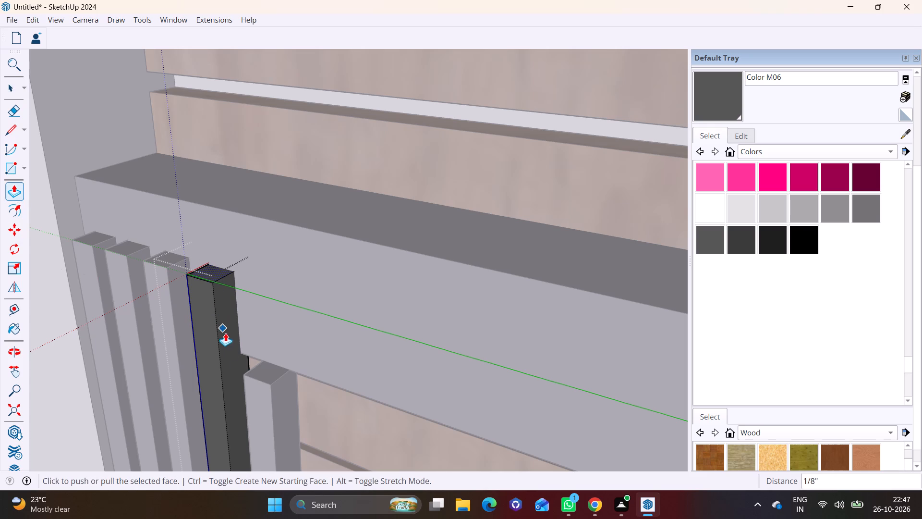
drag(219, 273, 230, 358)
click(230, 358)
key(space)
Push the third post's top face down to just below the dark grey band, close to its shortened neighbours.
triple_click(165, 260)
click(165, 260)
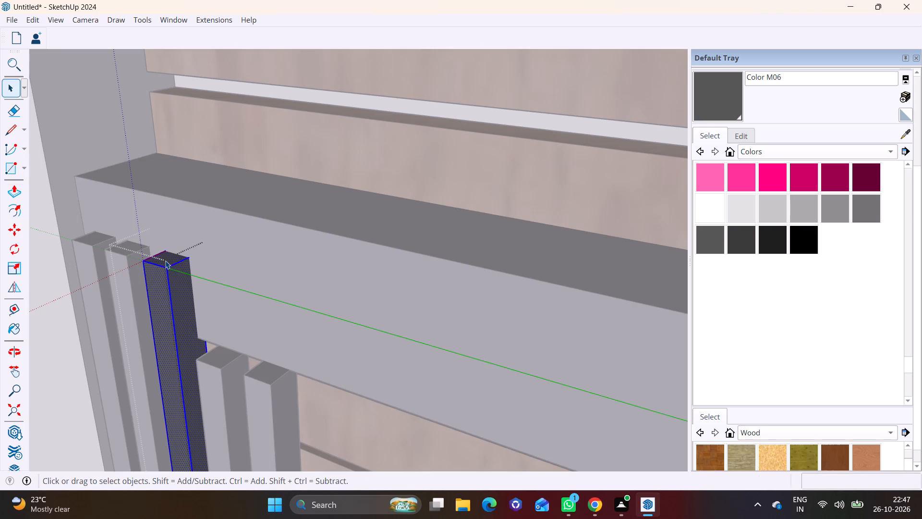
click(182, 260)
click(174, 262)
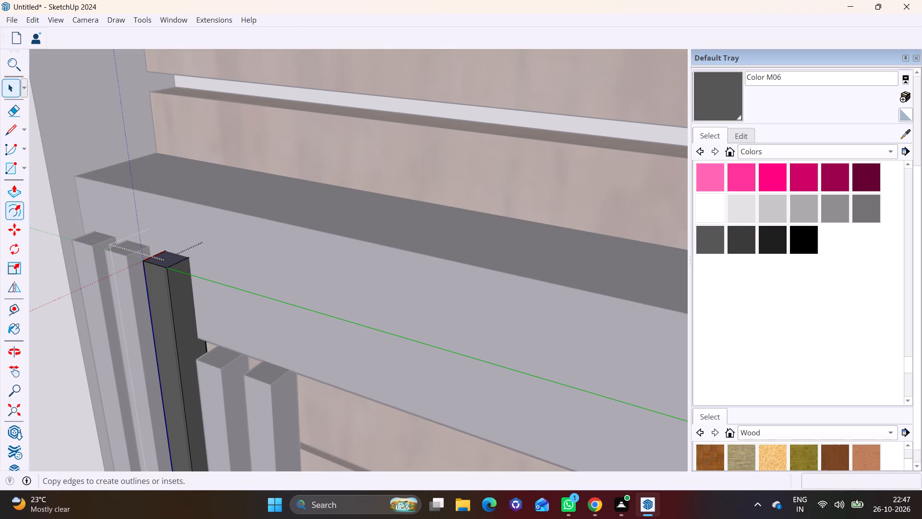
click(18, 193)
drag(175, 260, 172, 277)
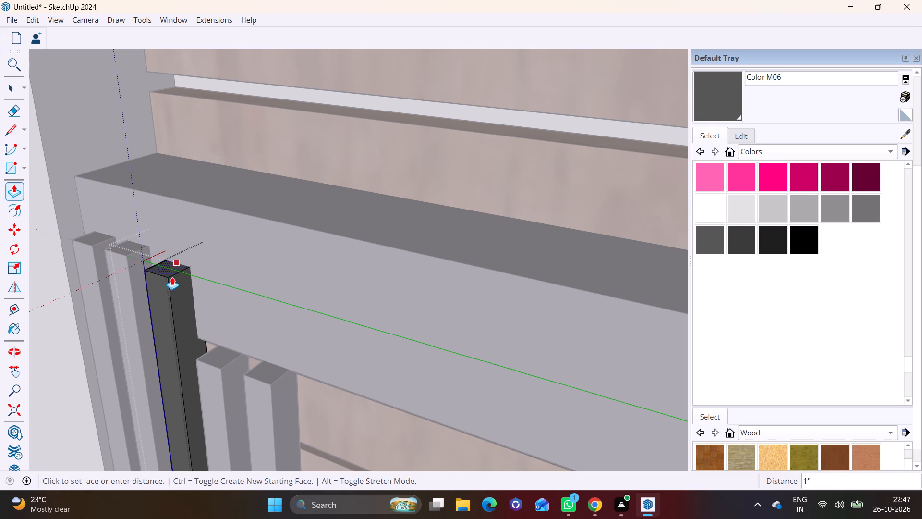
drag(172, 277, 188, 358)
click(198, 360)
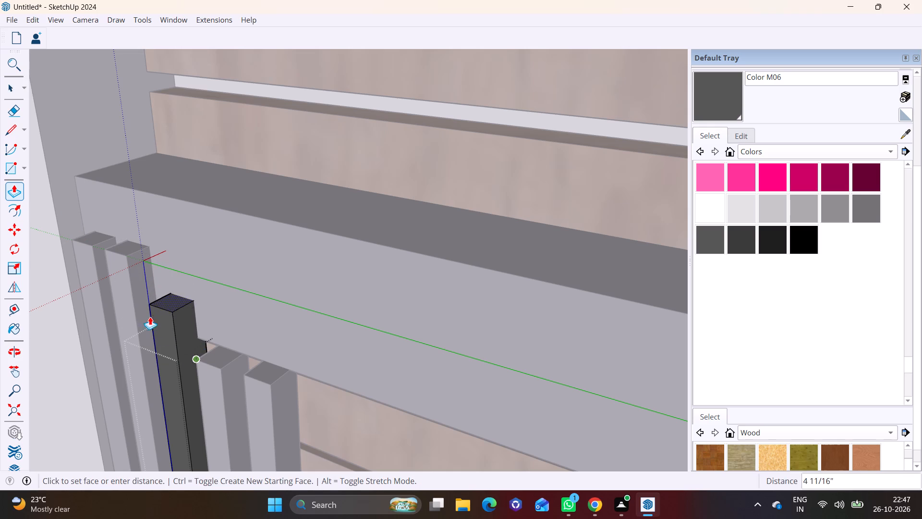
click(203, 364)
key(space)
Push the second post's top face down about 8 1/2" so it ends just below the dark grey band.
triple_click(124, 248)
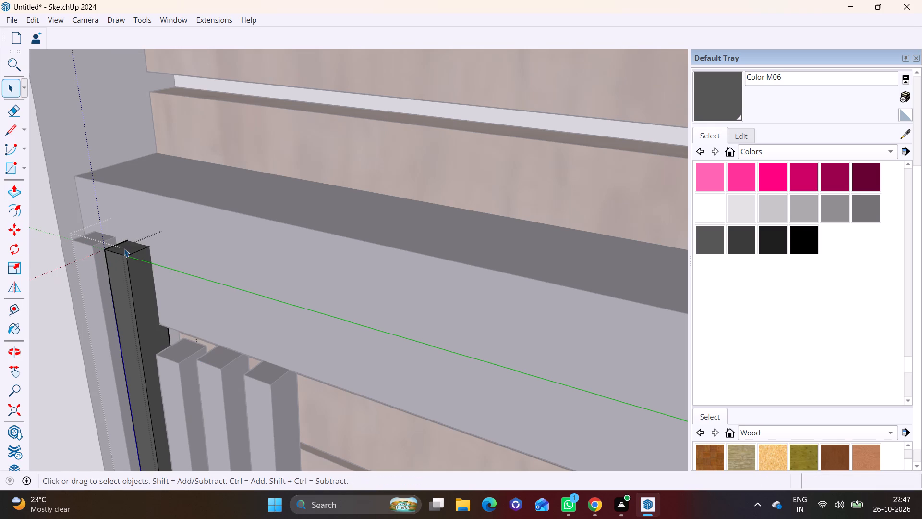
click(127, 249)
click(132, 250)
click(127, 249)
click(17, 189)
click(133, 245)
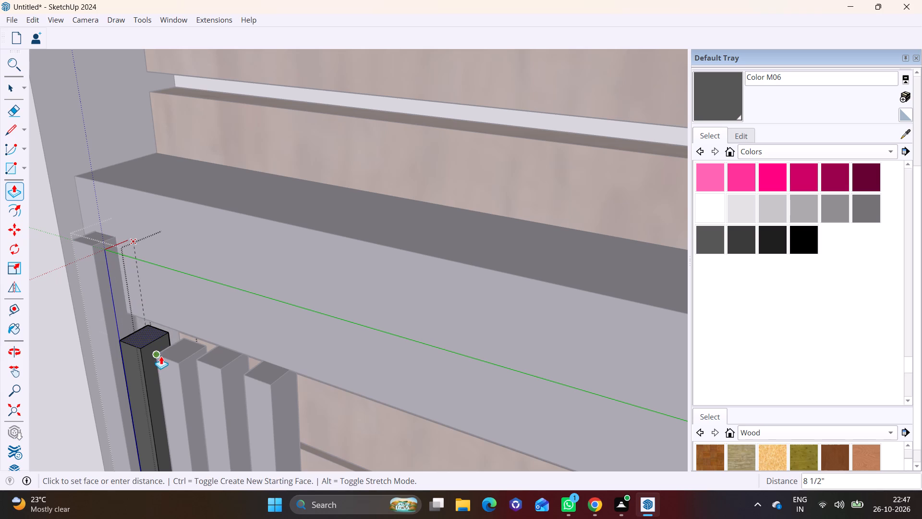
click(161, 356)
key(space)
Push the first, outermost post's top face down to just below the dark grey band, matching the shortened posts.
click(85, 236)
triple_click(93, 238)
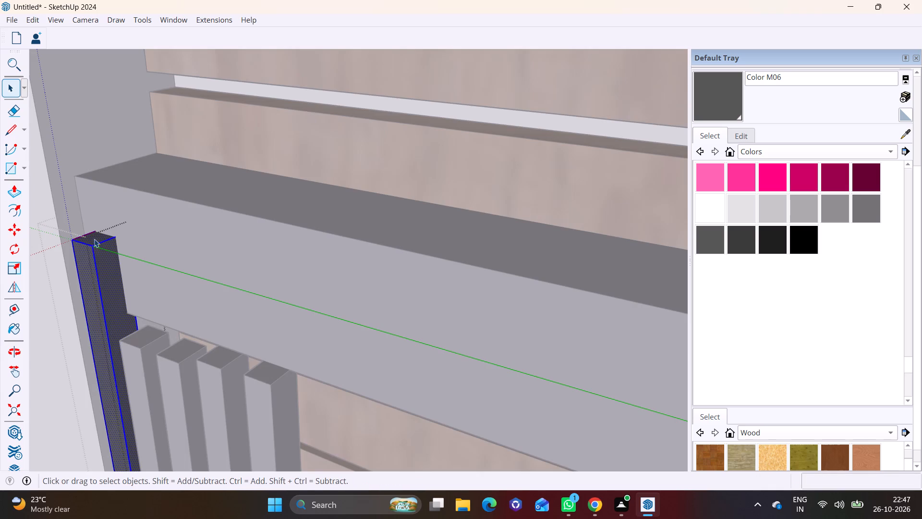
click(91, 244)
click(92, 242)
click(21, 198)
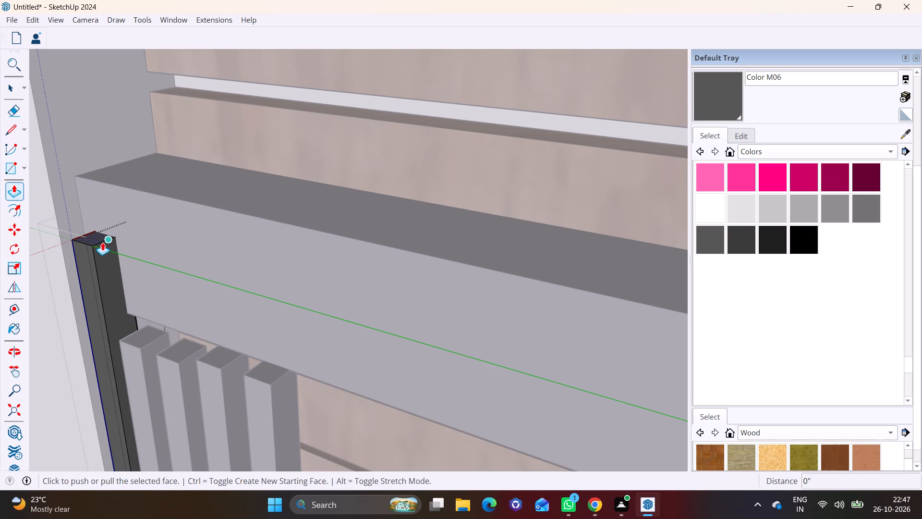
click(96, 237)
click(132, 343)
scroll(140, 346, down, 3)
middle_drag(204, 338, 259, 258)
key(space)
Pull the third post's top face up about 1 3/16" toward the underside of the dark grey band.
scroll(204, 314, up, 5)
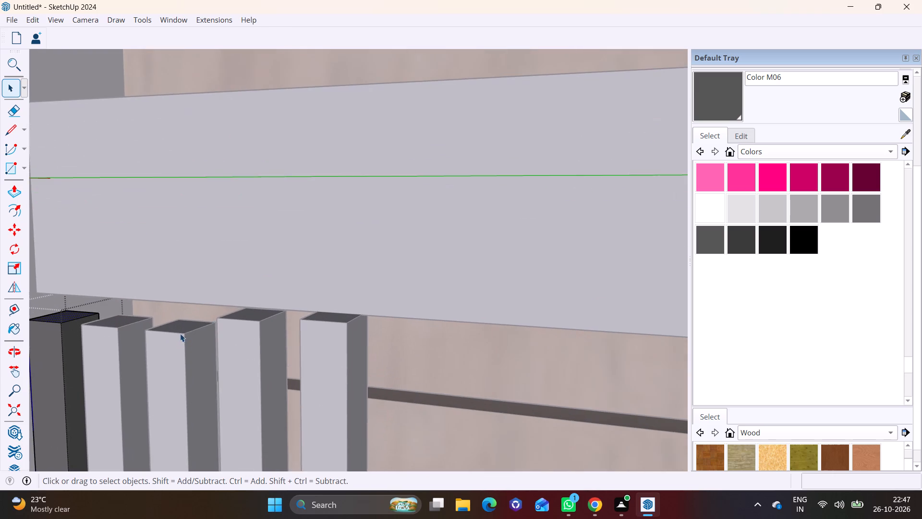
shift+middle_drag(180, 332, 253, 332)
click(253, 331)
click(243, 328)
double_click(249, 331)
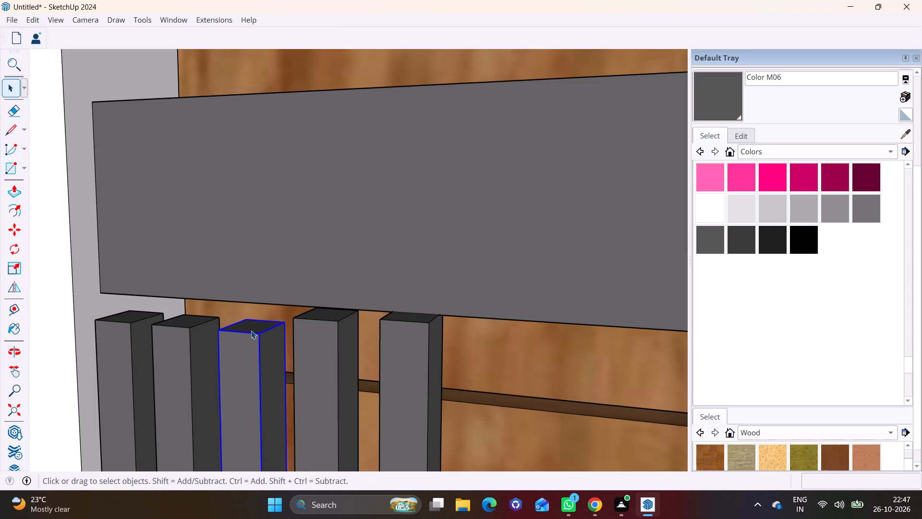
triple_click(253, 329)
click(255, 330)
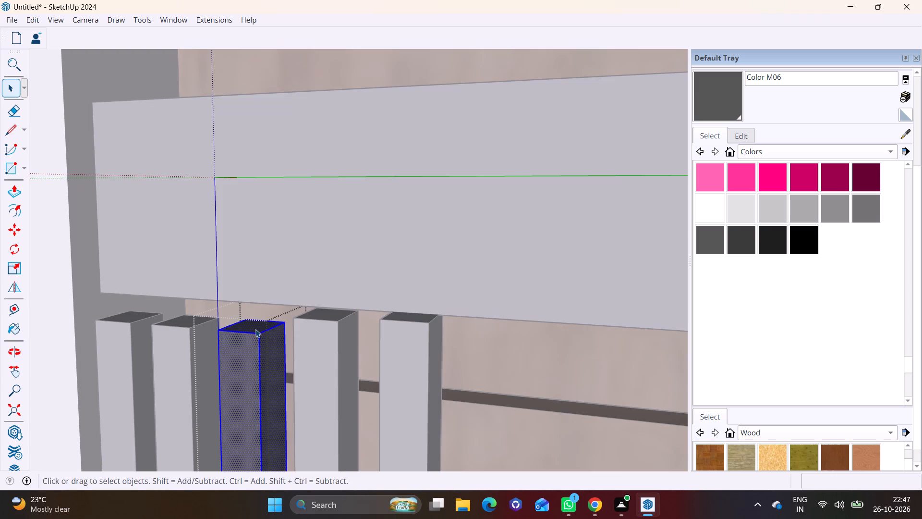
click(255, 329)
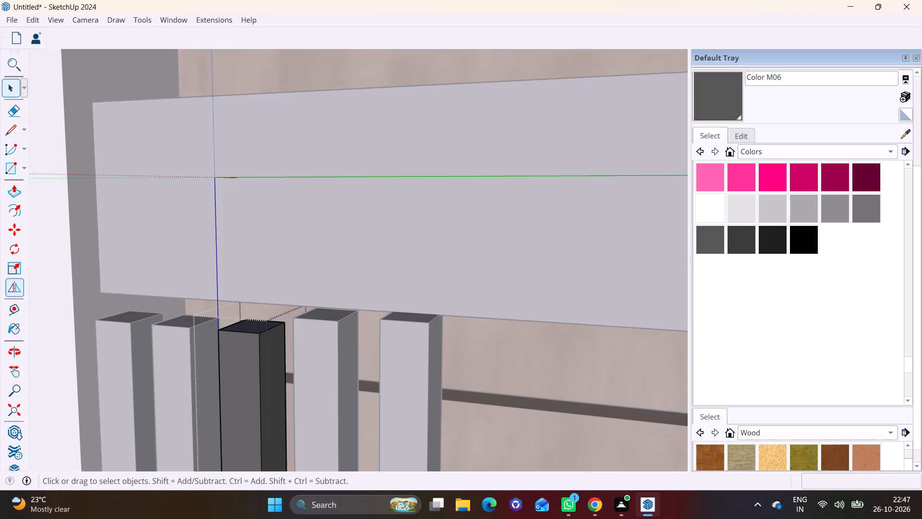
click(19, 190)
click(235, 321)
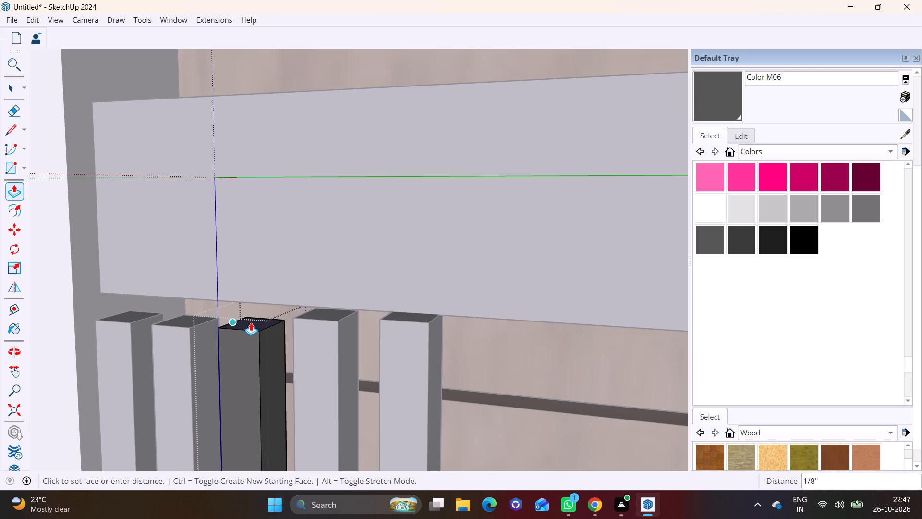
click(246, 303)
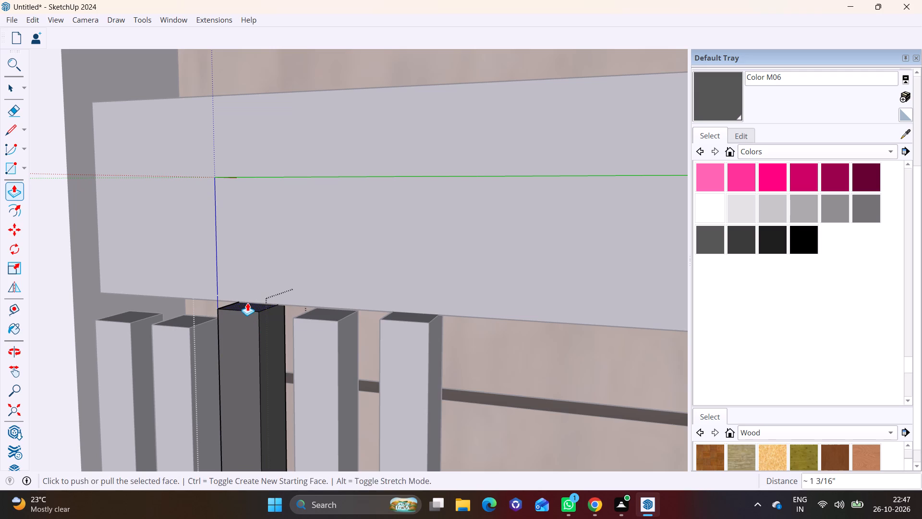
key(space)
Pull the second post's top face up about 1 3/16" toward the underside of the dark grey band.
click(183, 319)
triple_click(185, 320)
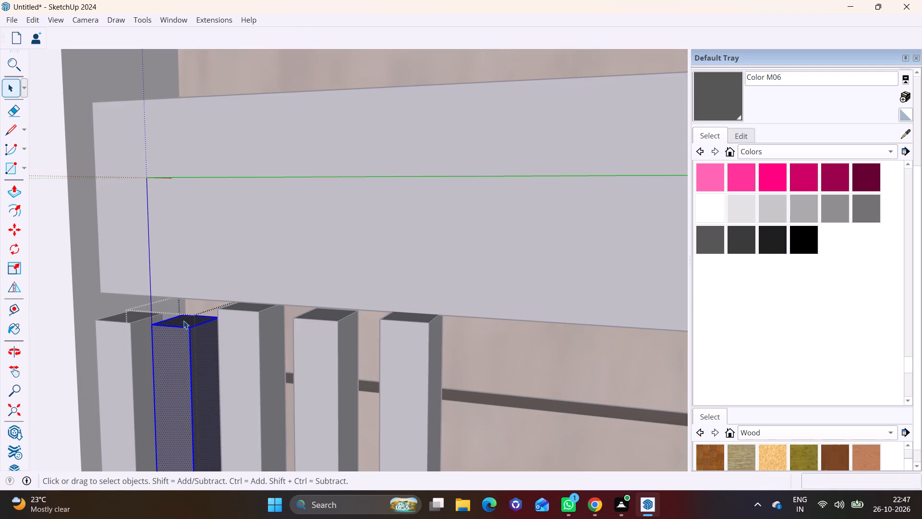
click(183, 321)
click(192, 323)
click(10, 178)
click(13, 187)
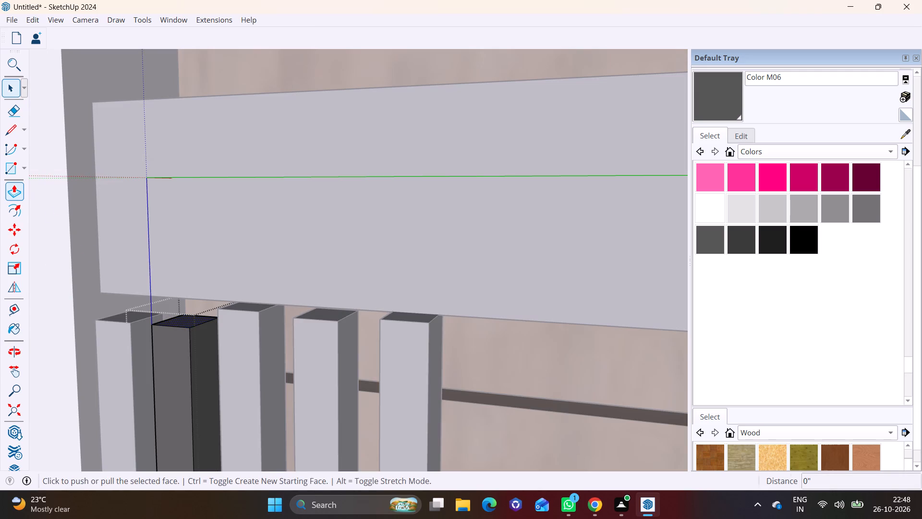
click(185, 323)
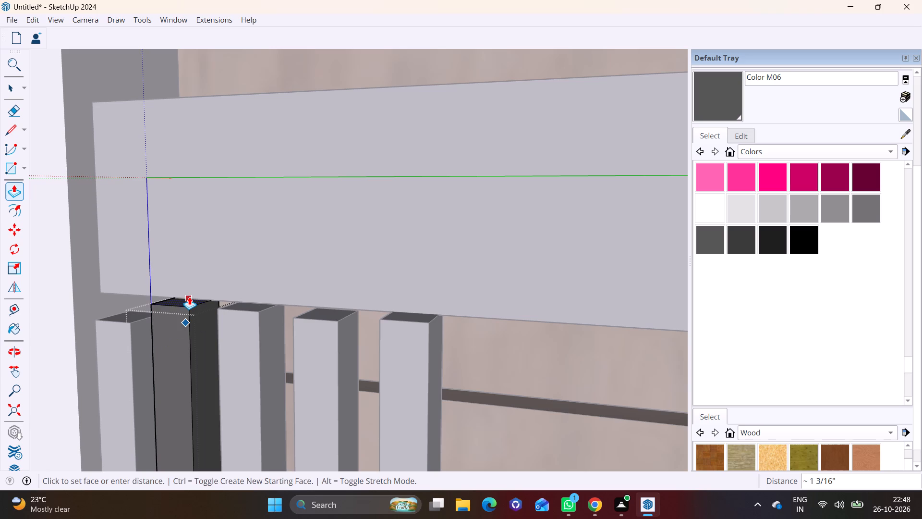
click(189, 297)
Pull the first, outermost post's top face up about 1 3/16" toward the underside of the dark grey band.
key(space)
triple_click(131, 318)
double_click(131, 318)
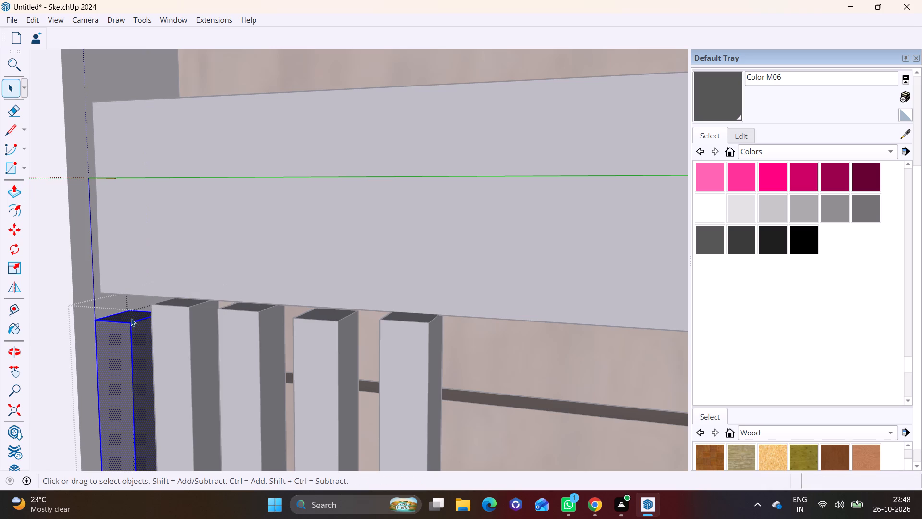
click(9, 209)
key(space)
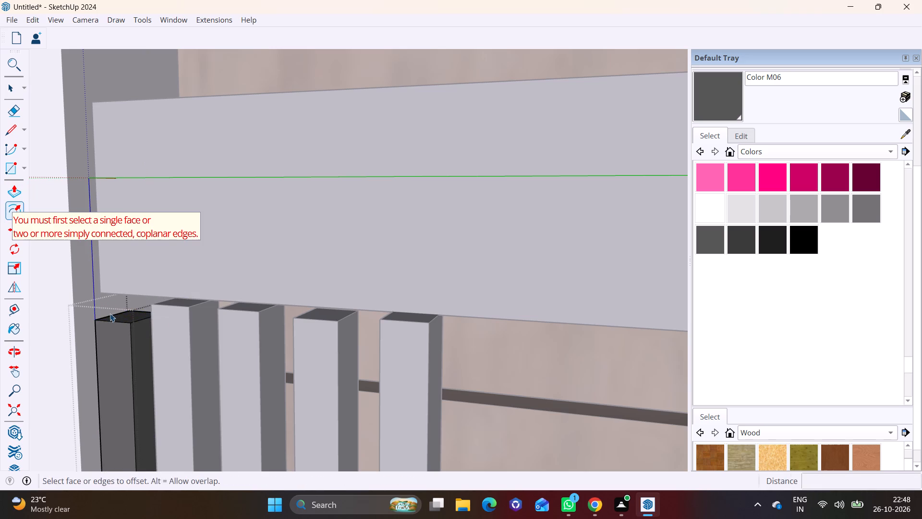
triple_click(130, 316)
triple_click(130, 316)
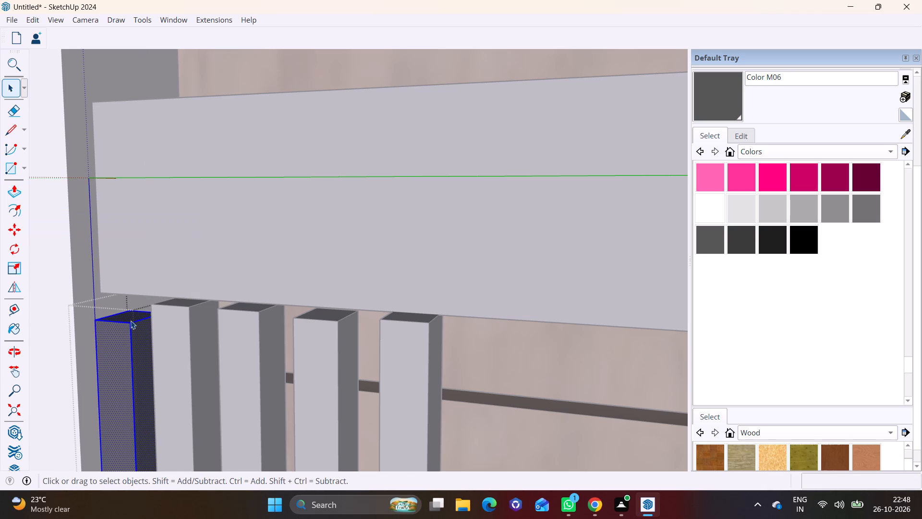
click(131, 321)
click(10, 192)
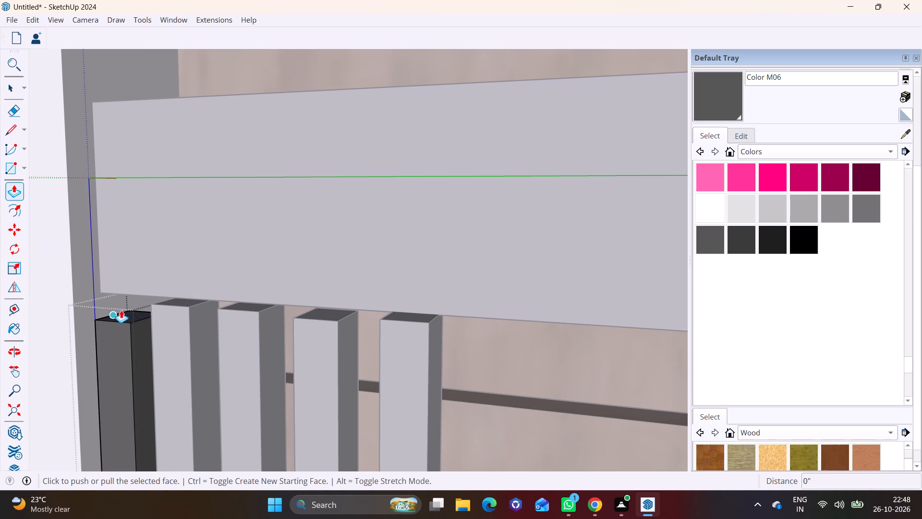
click(122, 314)
click(121, 292)
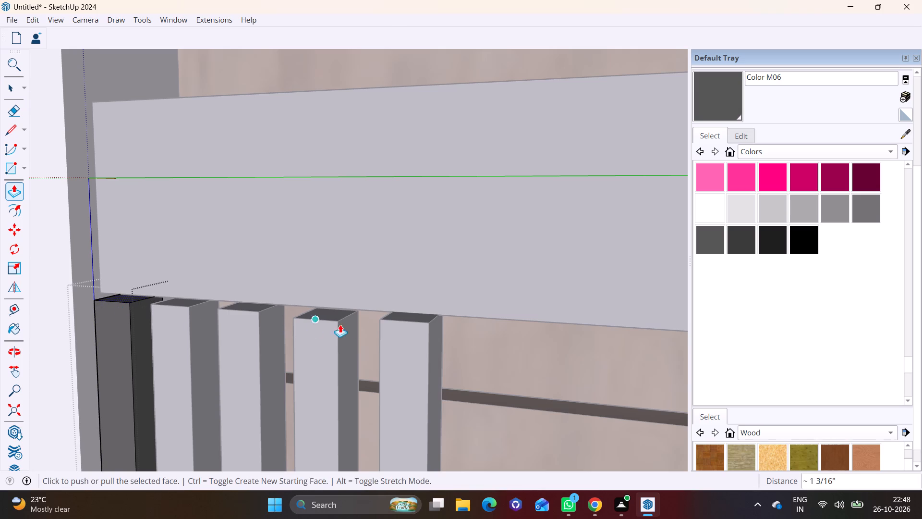
scroll(369, 324, down, 20)
scroll(369, 324, down, 1)
key(space)
click(112, 331)
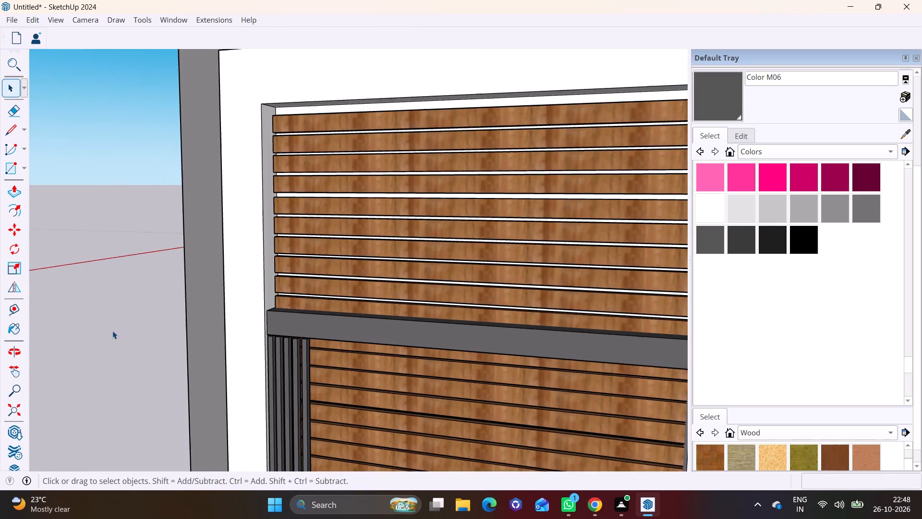
Examine the wood-clad bays, dark grey bands and post rows across the whole facade from several angles.
scroll(165, 327, down, 9)
middle_drag(293, 368, 533, 381)
scroll(412, 349, down, 2)
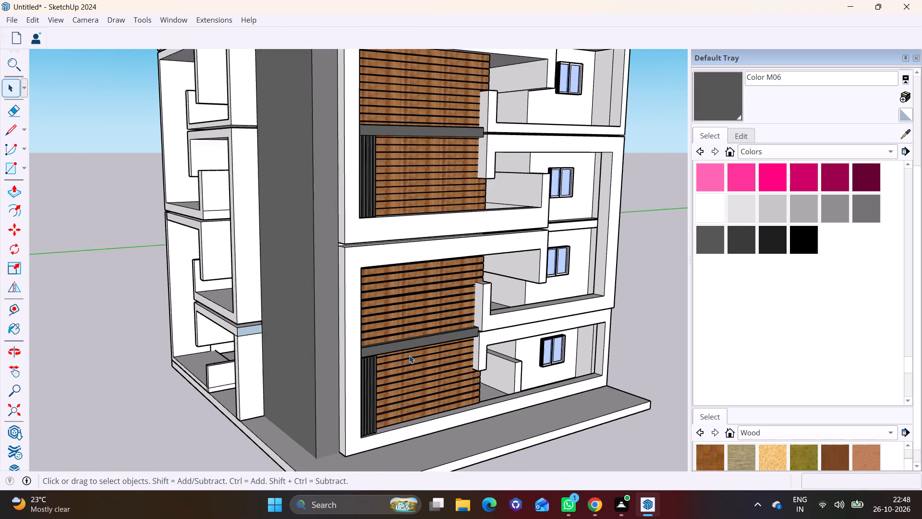
scroll(409, 355, down, 5)
middle_drag(417, 360, 410, 328)
scroll(395, 312, up, 3)
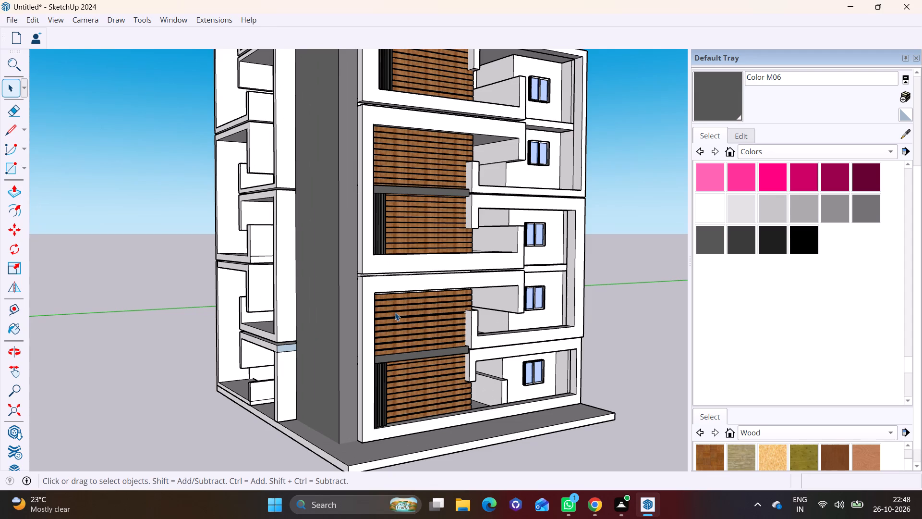
scroll(396, 316, up, 1)
scroll(401, 319, down, 5)
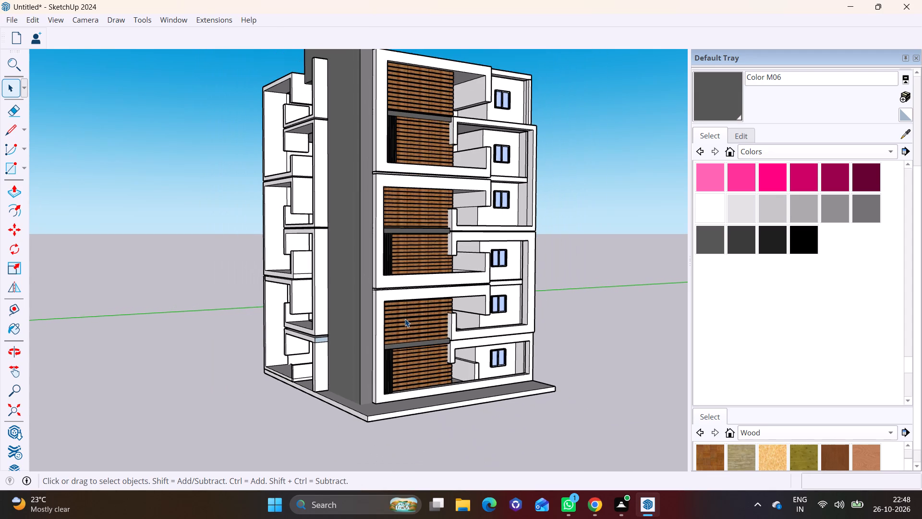
middle_drag(407, 317, 330, 345)
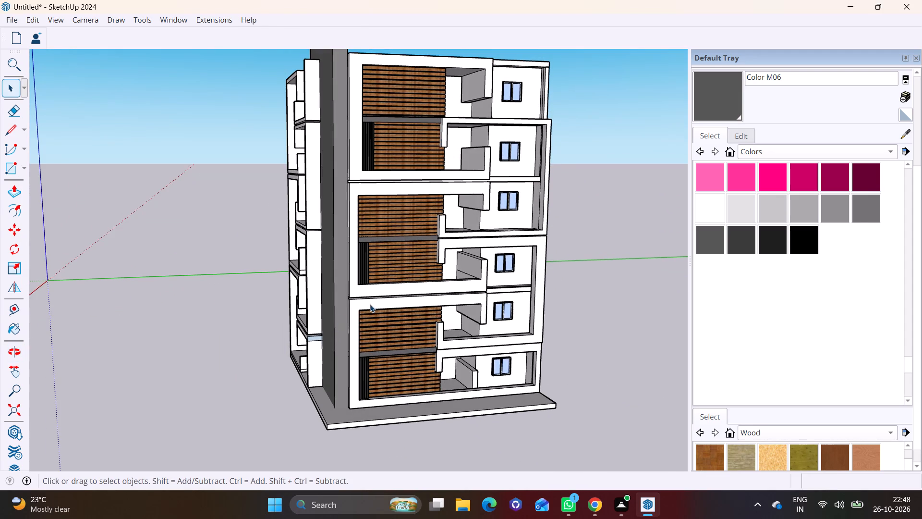
shift+middle_drag(393, 265, 361, 343)
Copy the top-floor window onto the topmost bay's upper wood panel, and again about 9' 6 7/8" lower, below the dark grey band.
scroll(394, 269, up, 5)
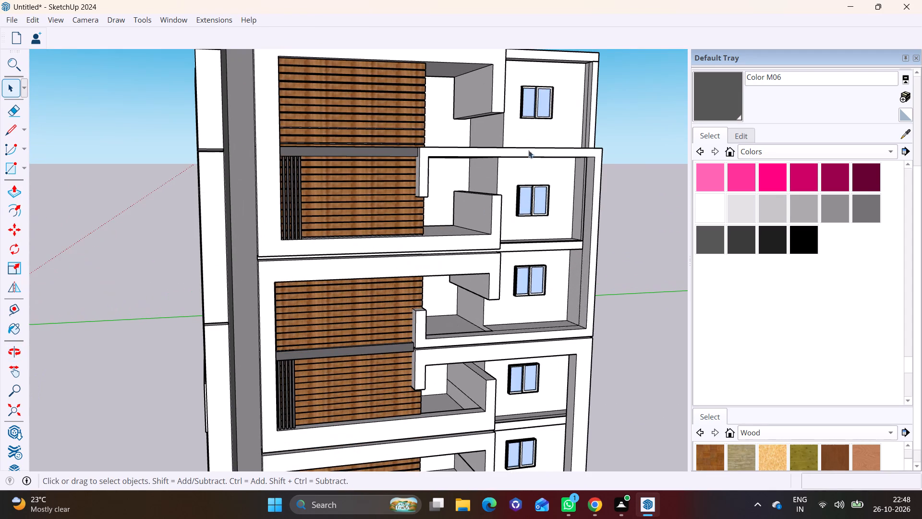
click(548, 118)
key(m)
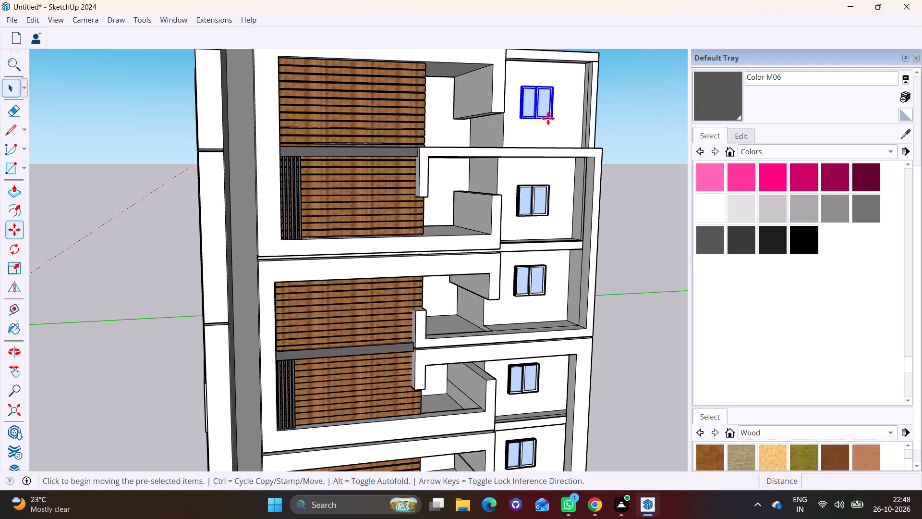
click(547, 90)
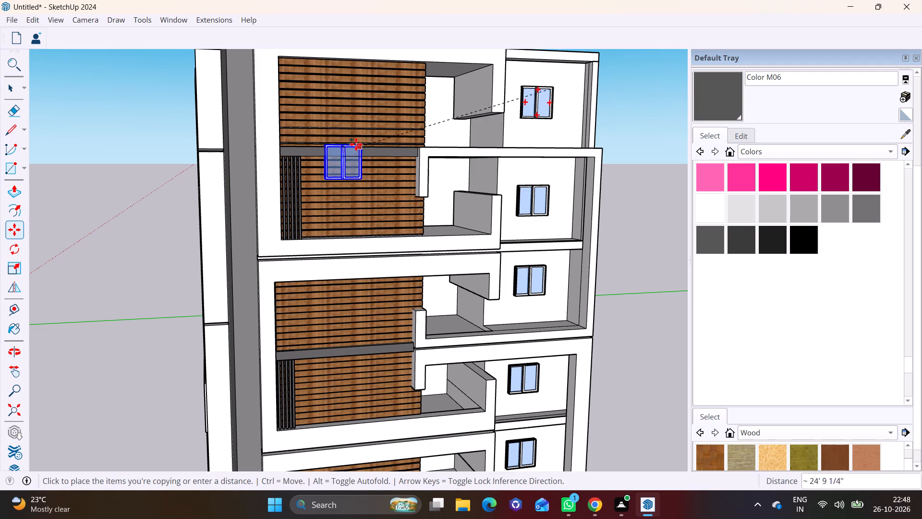
shift+middle_drag(342, 136, 323, 255)
scroll(330, 250, up, 6)
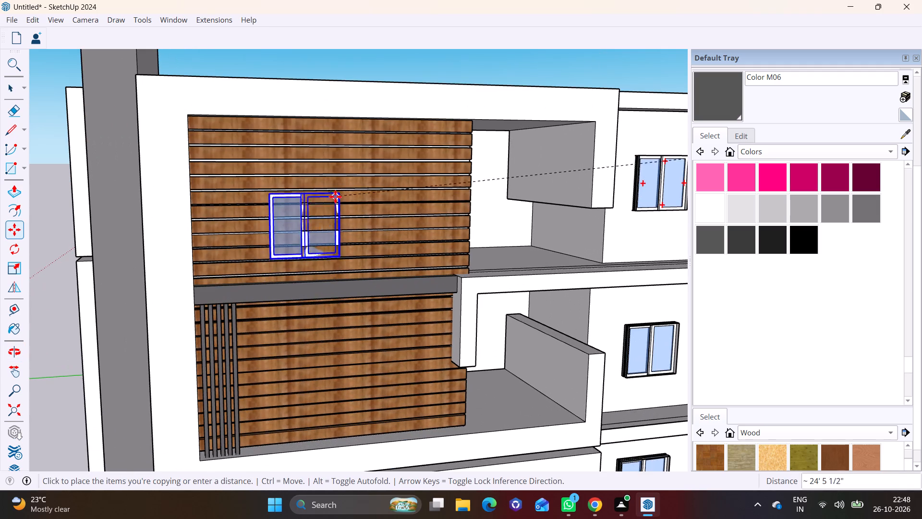
click(340, 171)
click(341, 172)
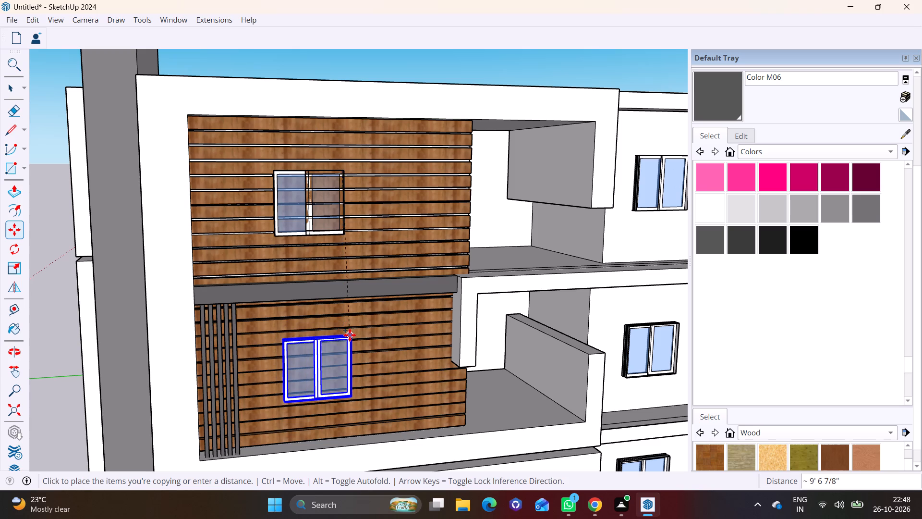
click(350, 335)
Copy the window 13' 2 3/16" down onto the middle bay's upper wood panel, and again onto its panel below the band.
middle_drag(374, 350, 385, 210)
click(358, 198)
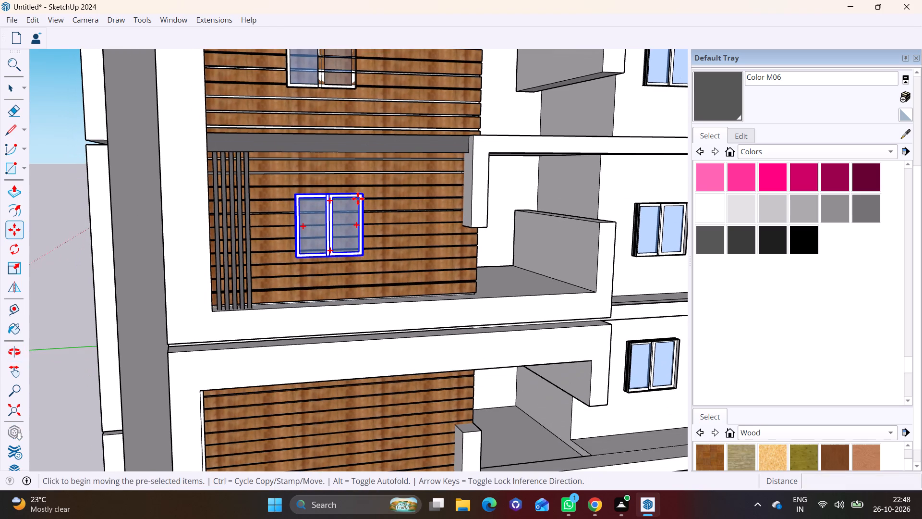
shift+middle_drag(372, 366, 351, 229)
shift+scroll(352, 231, up, 1)
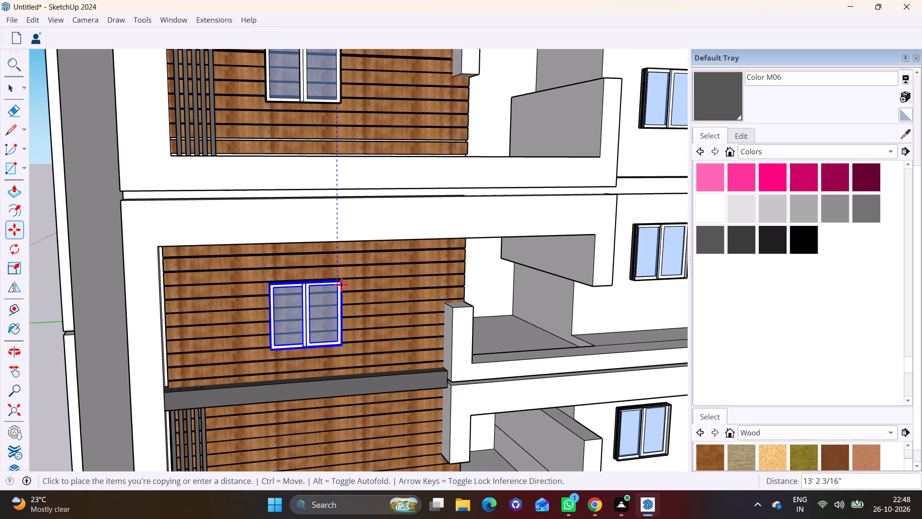
click(341, 284)
click(342, 284)
shift+middle_click(353, 369)
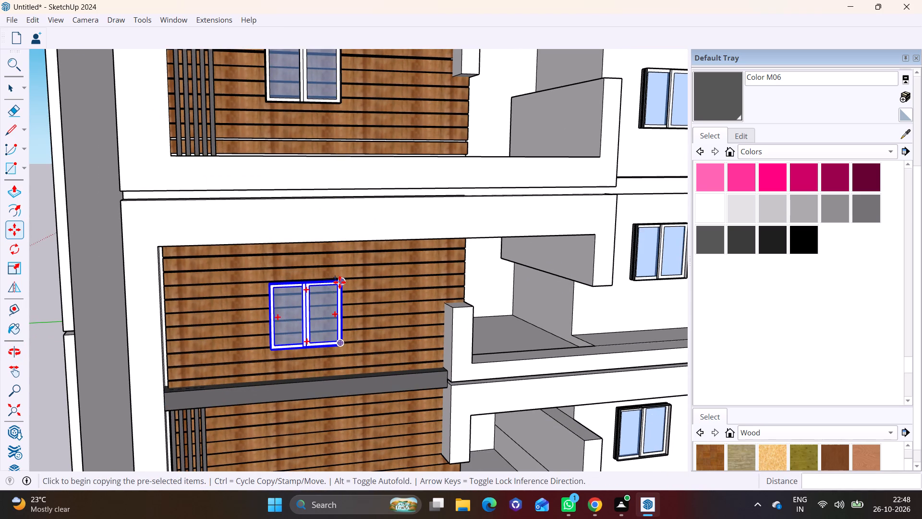
click(340, 281)
shift+middle_drag(339, 394, 347, 326)
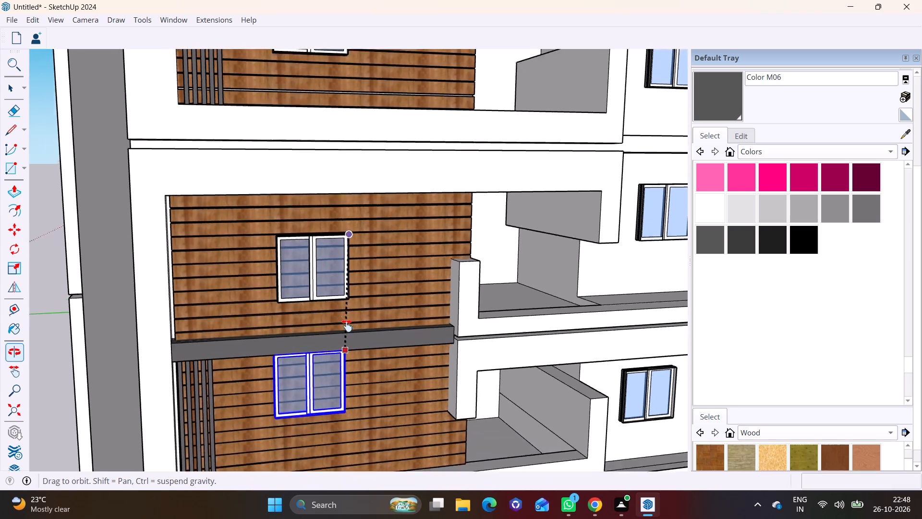
shift+middle_drag(347, 326, 342, 217)
click(341, 261)
Copy the window 12' 8 3/4" down onto the lowest bay's upper wood panel, and again 9' 1 15/16" lower, below the band.
shift+middle_drag(353, 308, 360, 272)
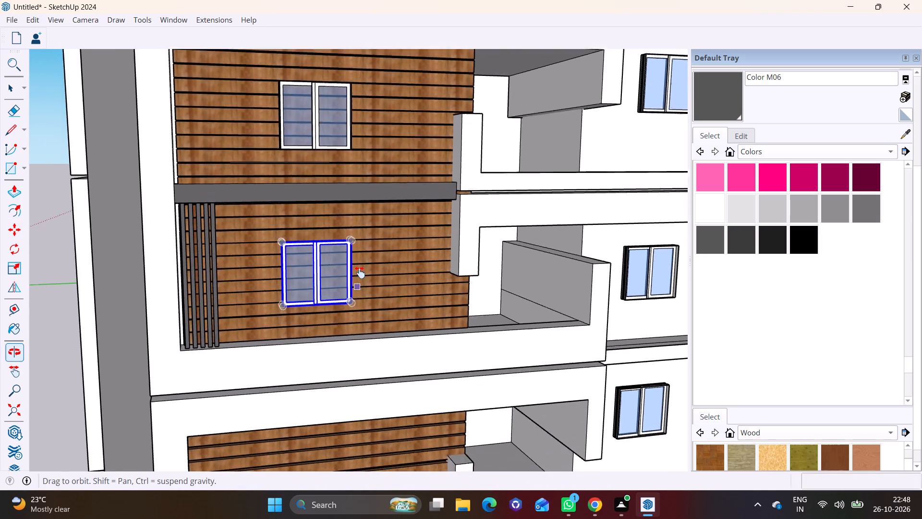
shift+middle_drag(360, 272, 364, 195)
click(357, 148)
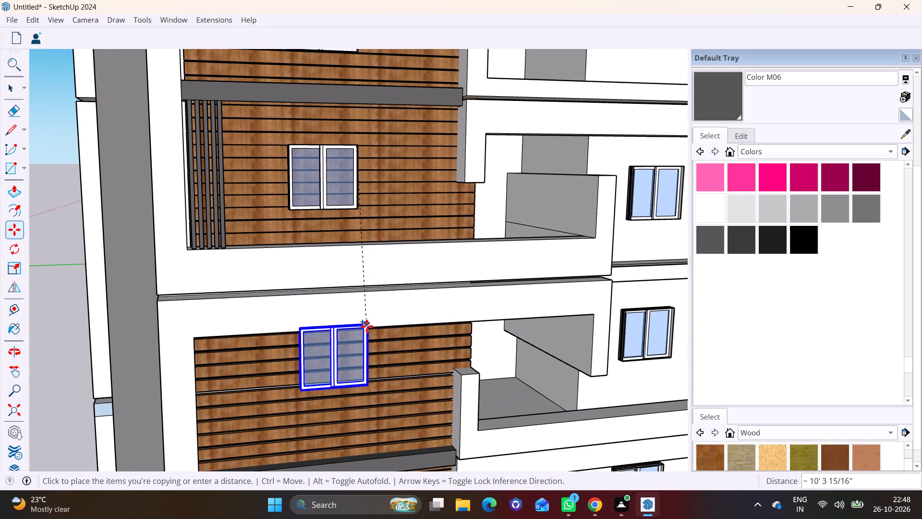
middle_drag(362, 360, 370, 252)
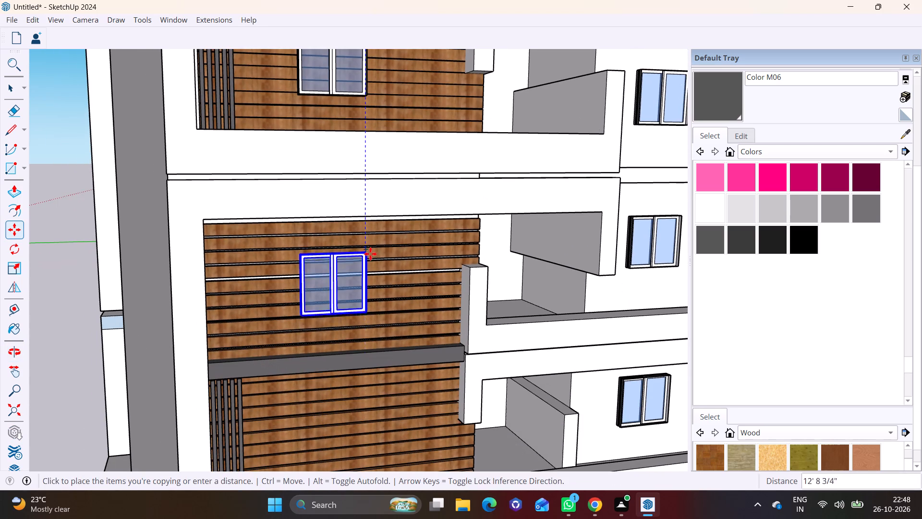
click(370, 255)
click(366, 257)
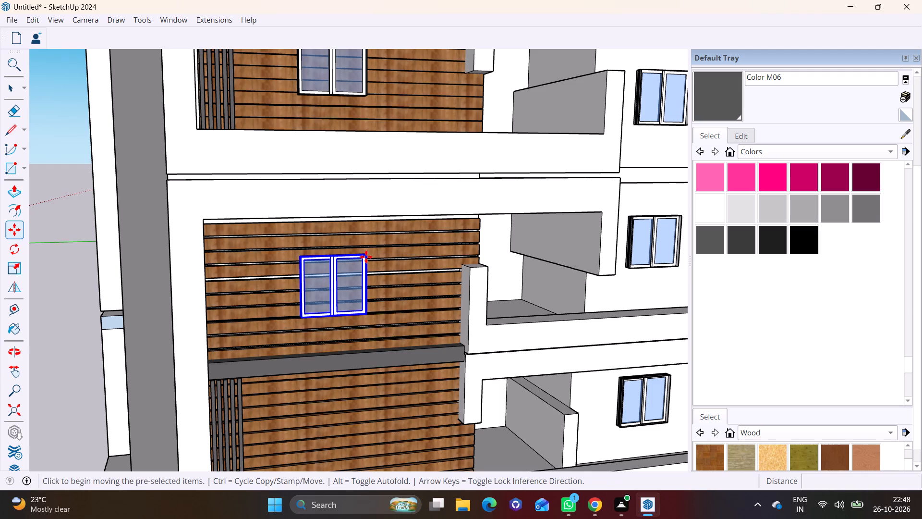
shift+middle_drag(381, 363, 369, 215)
shift+right_drag(385, 314, 369, 215)
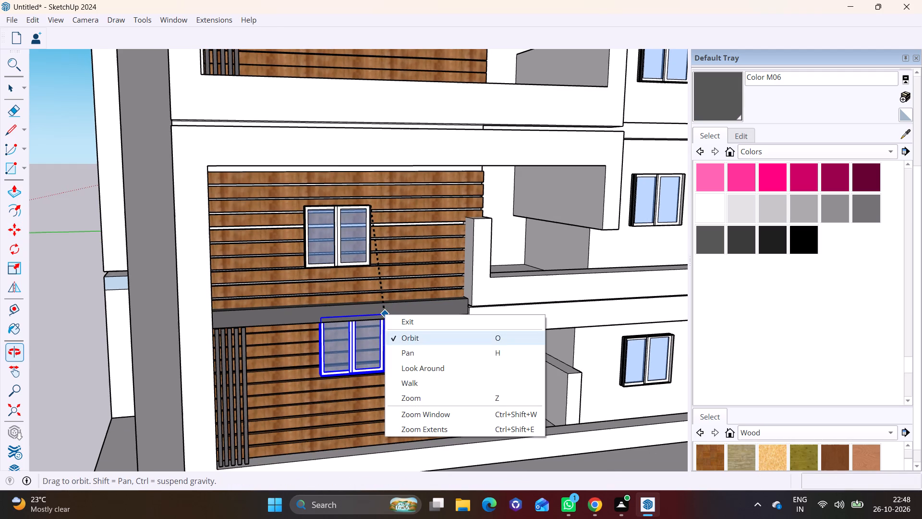
key(space)
click(432, 325)
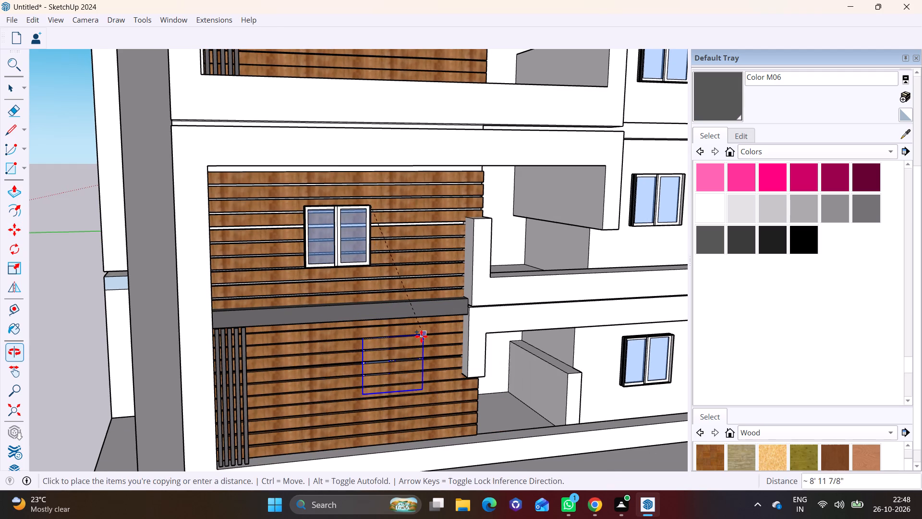
click(371, 355)
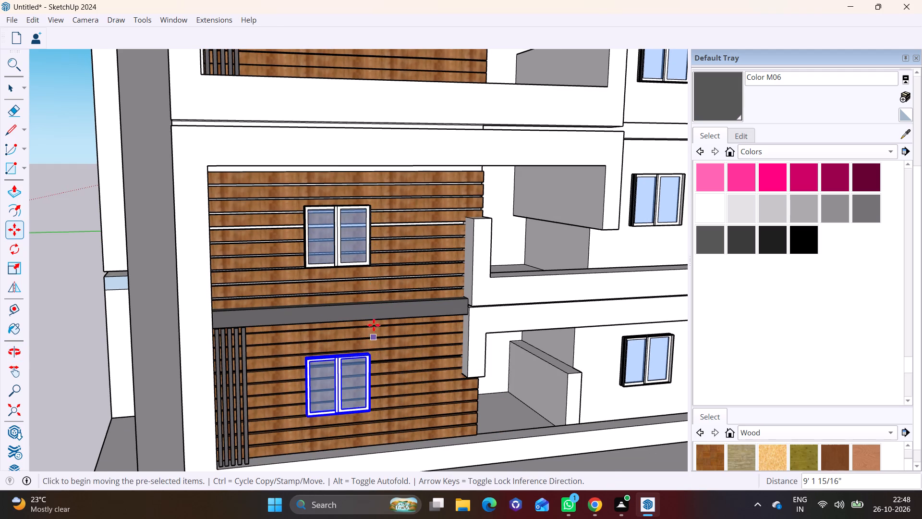
scroll(349, 251, down, 6)
key(space)
click(194, 278)
Move the topmost wood panel's window 3 11/16" outward so its whole frame stands proud of the cladding.
middle_drag(257, 259, 361, 311)
shift+middle_drag(389, 165, 350, 336)
shift+middle_drag(337, 191, 294, 341)
scroll(277, 153, up, 5)
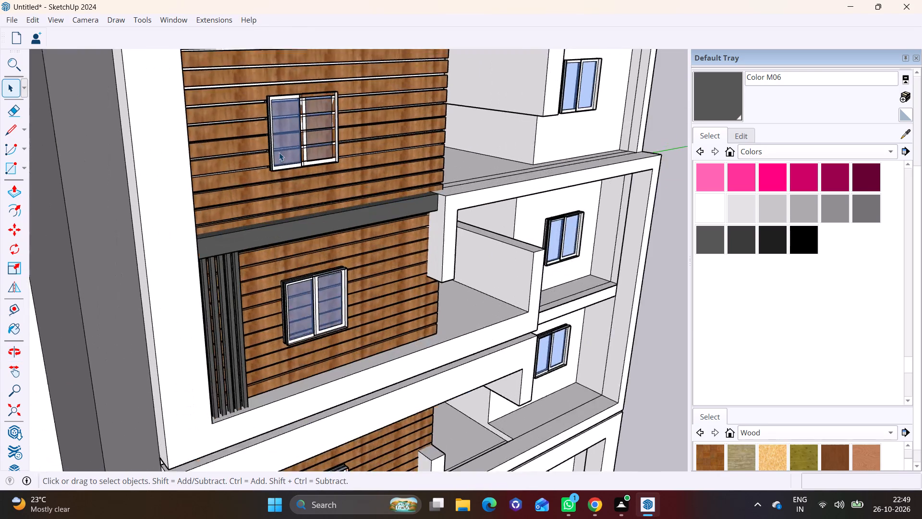
scroll(279, 152, up, 5)
click(274, 173)
key(m)
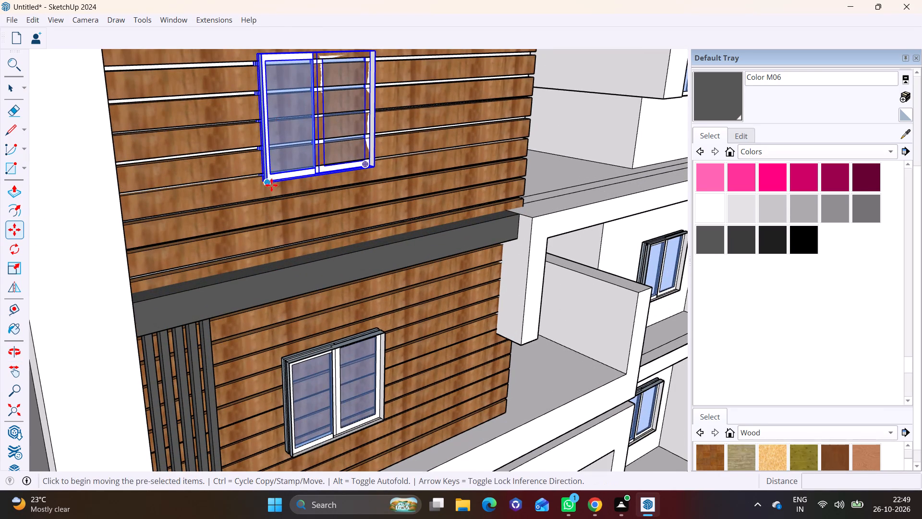
click(267, 184)
click(272, 186)
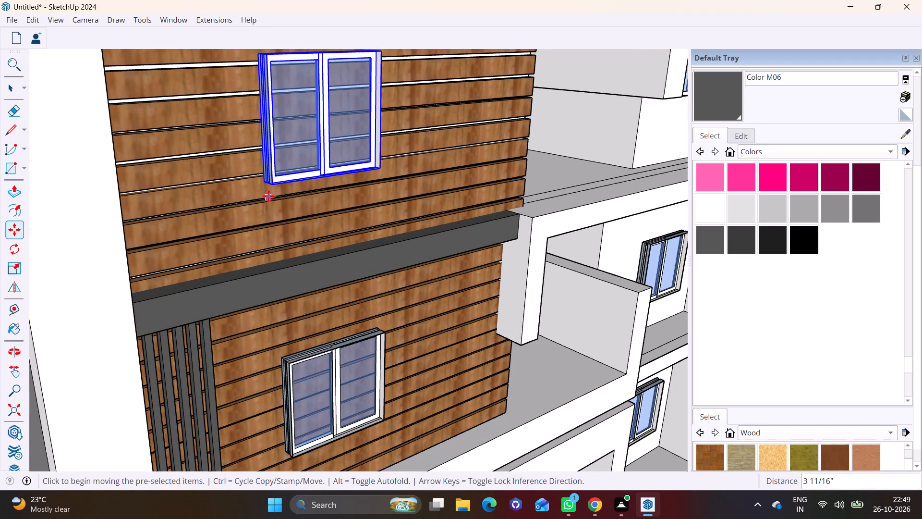
scroll(268, 233, down, 15)
key(space)
click(517, 258)
Examine the full facade to check the windows placed on all the wood-clad panels.
middle_drag(420, 279, 371, 220)
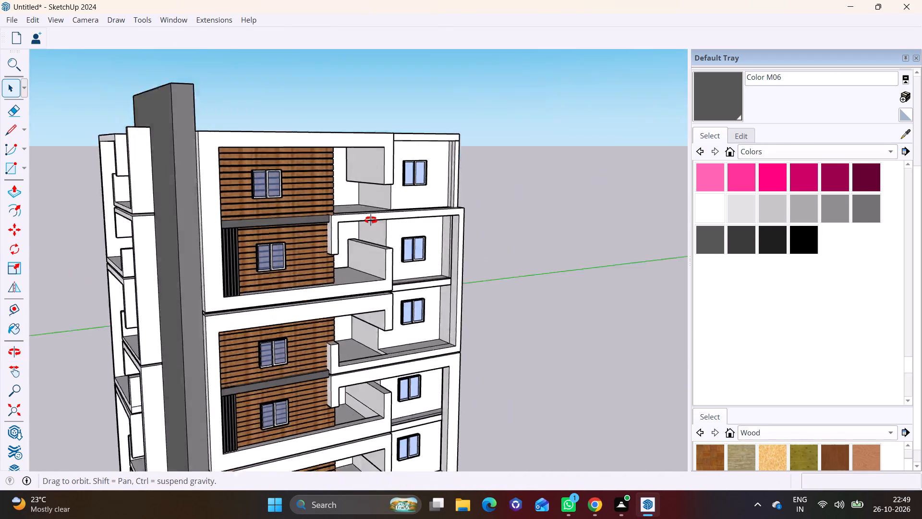
middle_drag(371, 220, 348, 201)
scroll(338, 230, down, 3)
shift+middle_drag(340, 266, 321, 159)
shift+scroll(321, 159, up, 1)
middle_drag(326, 195, 266, 202)
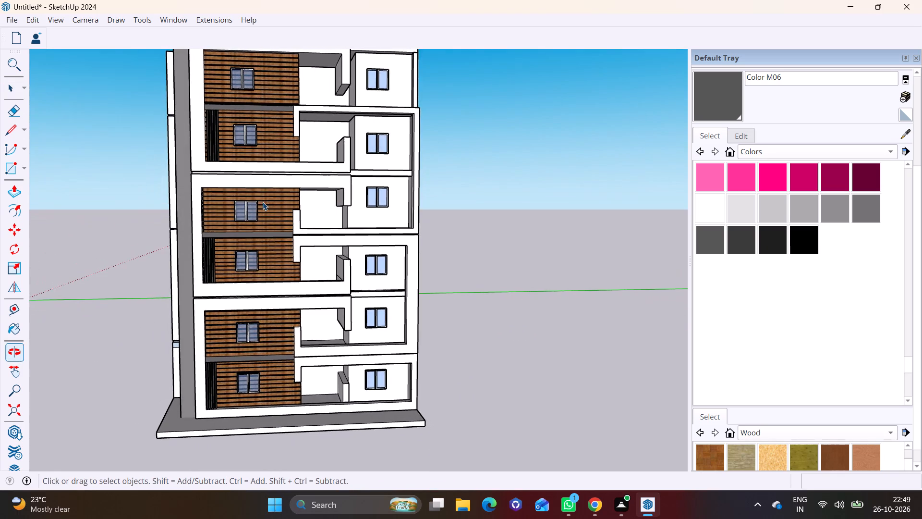
scroll(263, 202, down, 4)
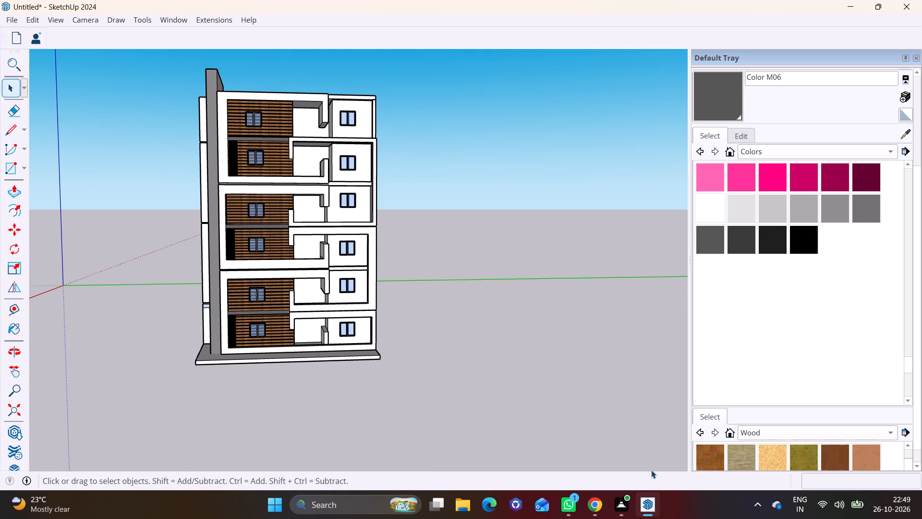
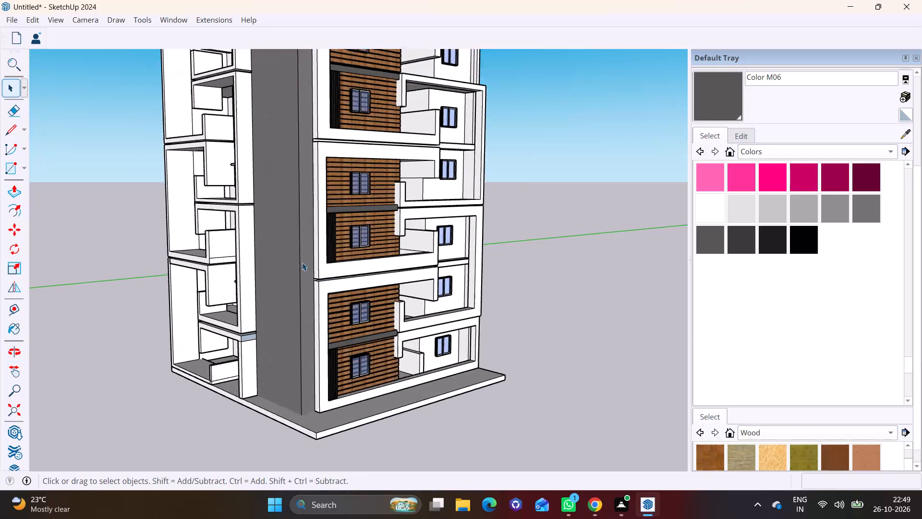
Examine the building's corner and both facades, comparing the wood-clad bays with the plain window recesses beside them.
middle_drag(330, 299, 414, 305)
middle_drag(364, 299, 407, 297)
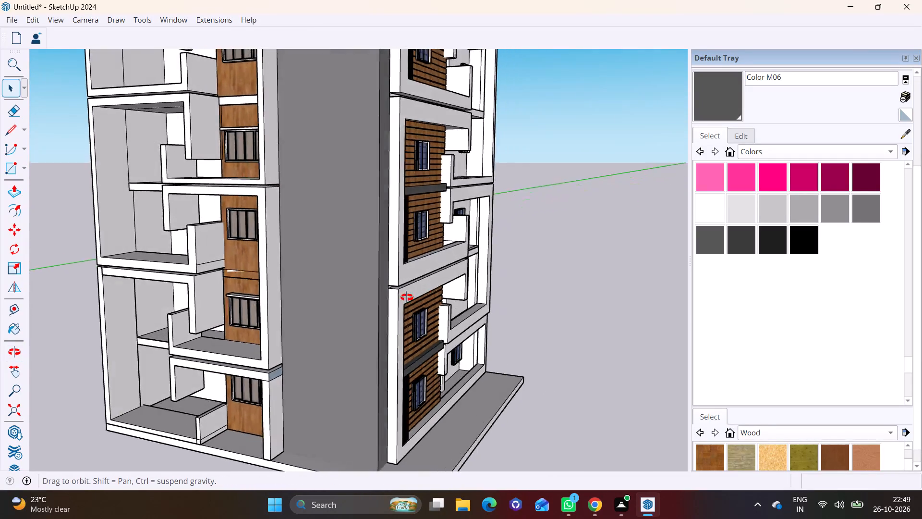
middle_drag(407, 297, 523, 274)
scroll(337, 258, down, 2)
middle_drag(358, 279, 310, 288)
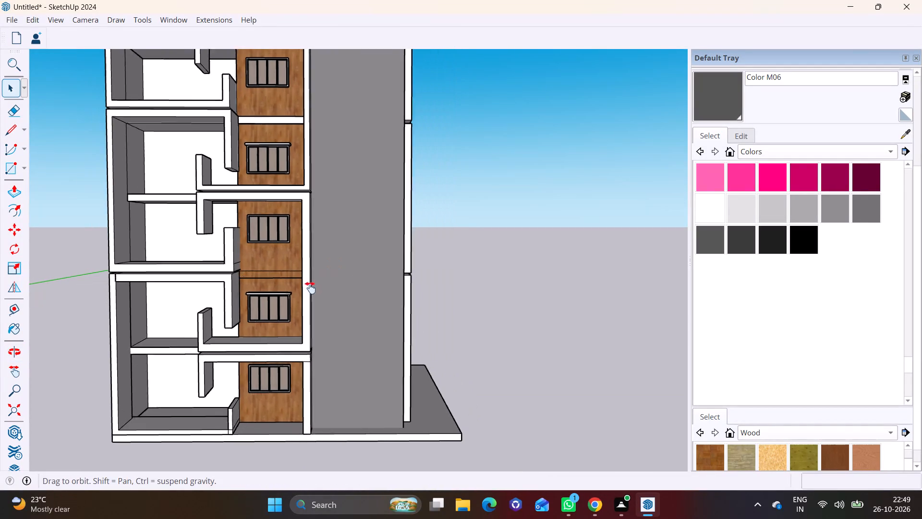
middle_drag(310, 288, 248, 288)
scroll(363, 298, up, 2)
middle_drag(326, 284, 220, 273)
scroll(277, 268, up, 1)
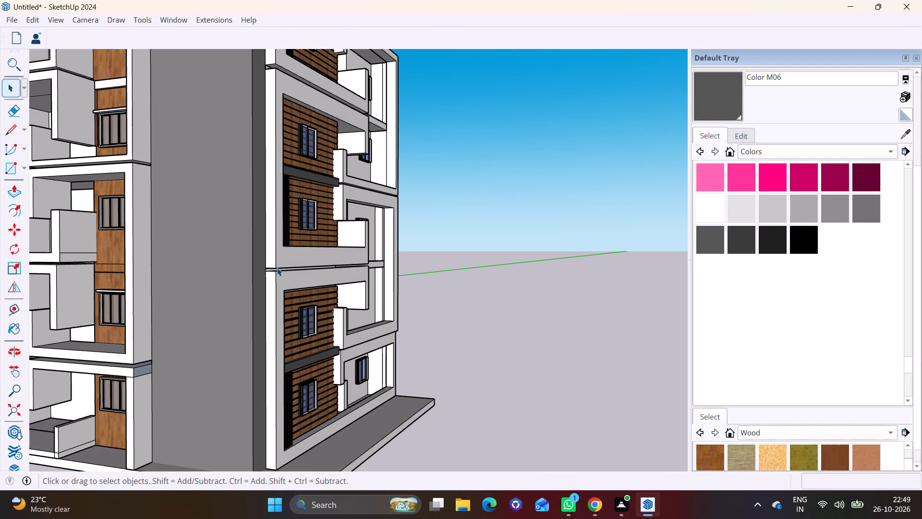
middle_drag(286, 263, 194, 251)
scroll(286, 263, up, 1)
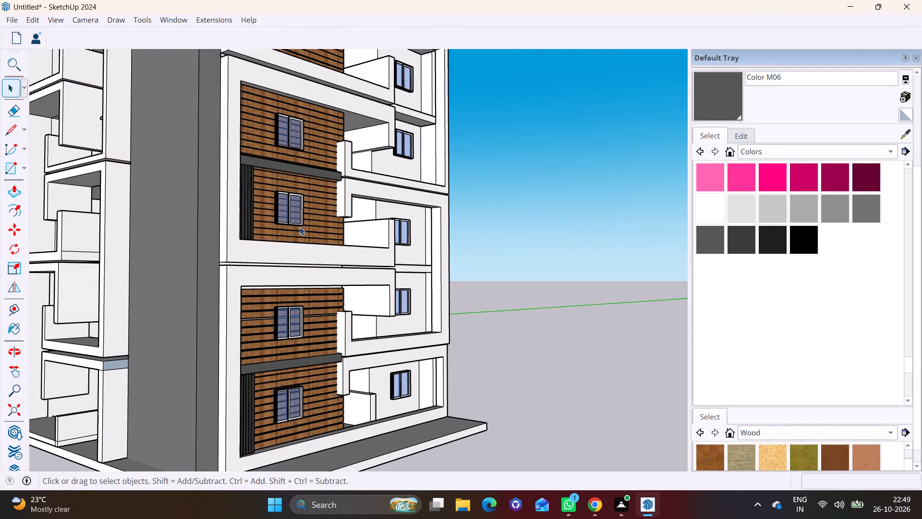
scroll(333, 226, up, 4)
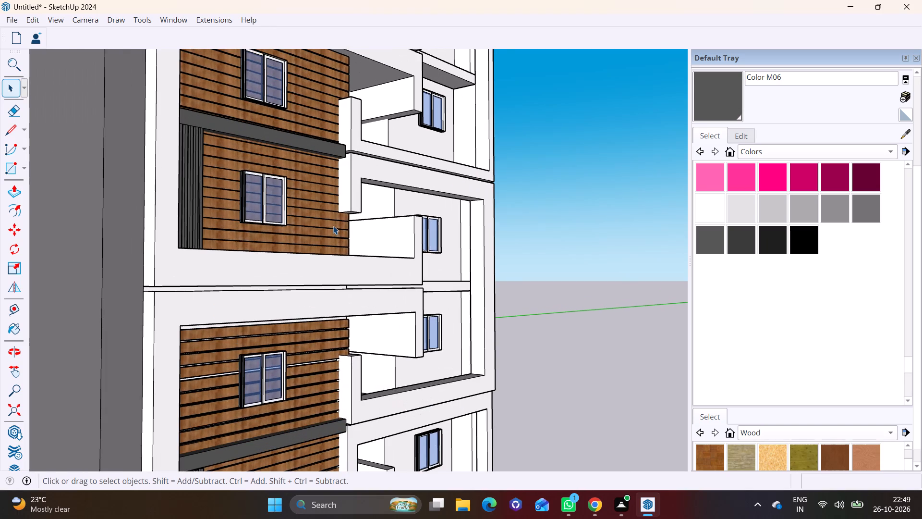
scroll(333, 226, up, 1)
scroll(333, 226, down, 7)
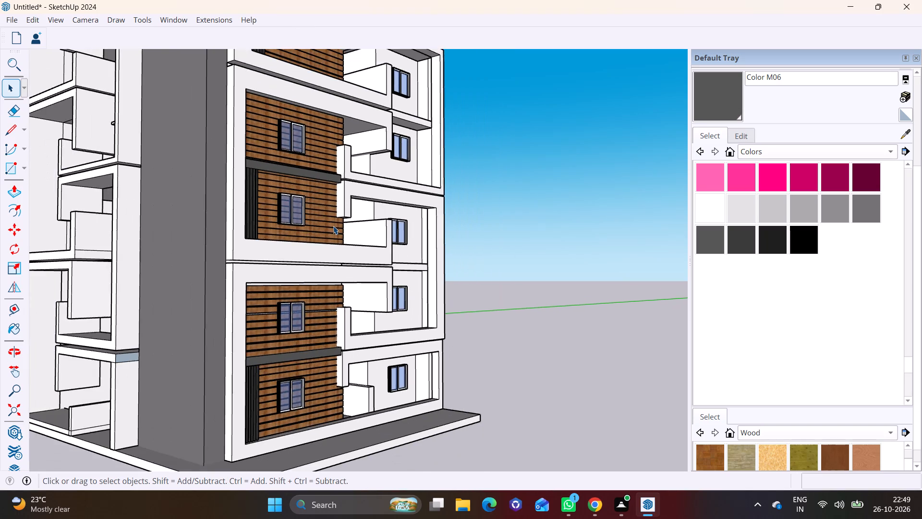
middle_drag(333, 226, 286, 247)
scroll(373, 102, up, 2)
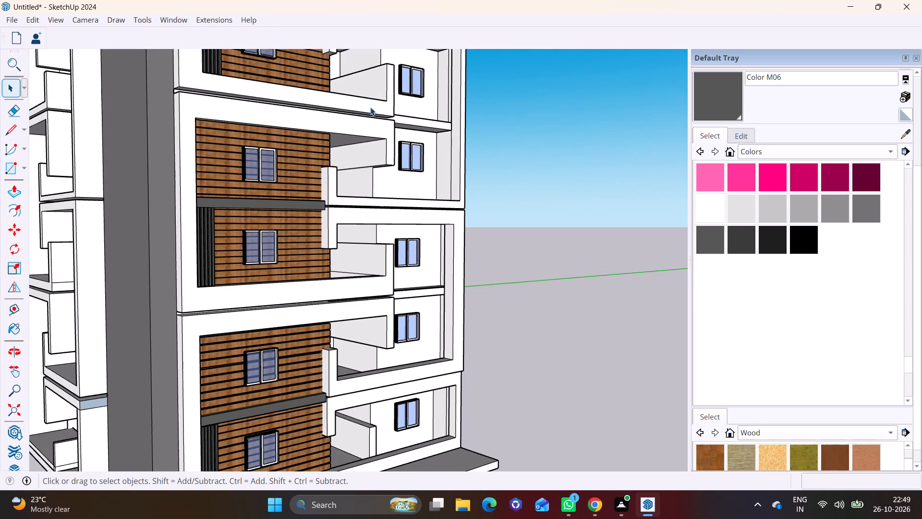
middle_drag(367, 117, 308, 120)
middle_drag(368, 128, 349, 135)
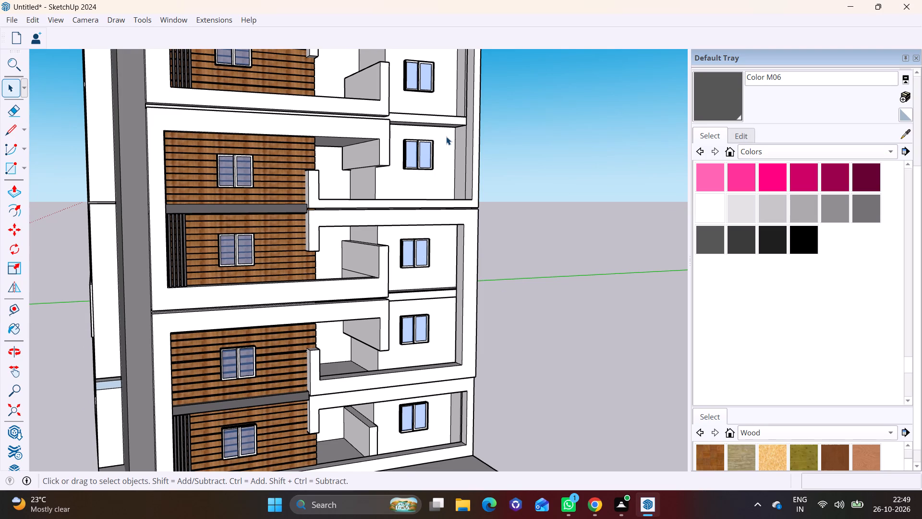
scroll(446, 136, down, 4)
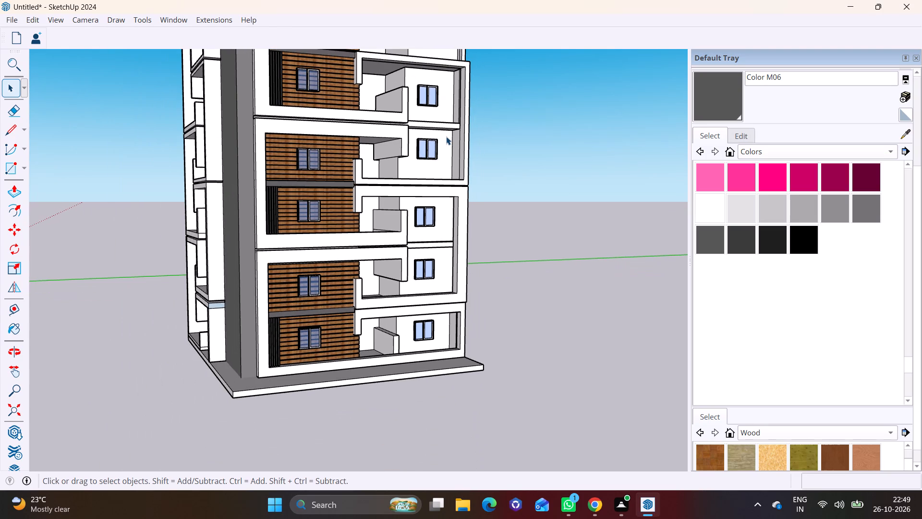
middle_drag(413, 144, 395, 222)
shift+middle_drag(412, 166, 402, 252)
scroll(433, 181, up, 2)
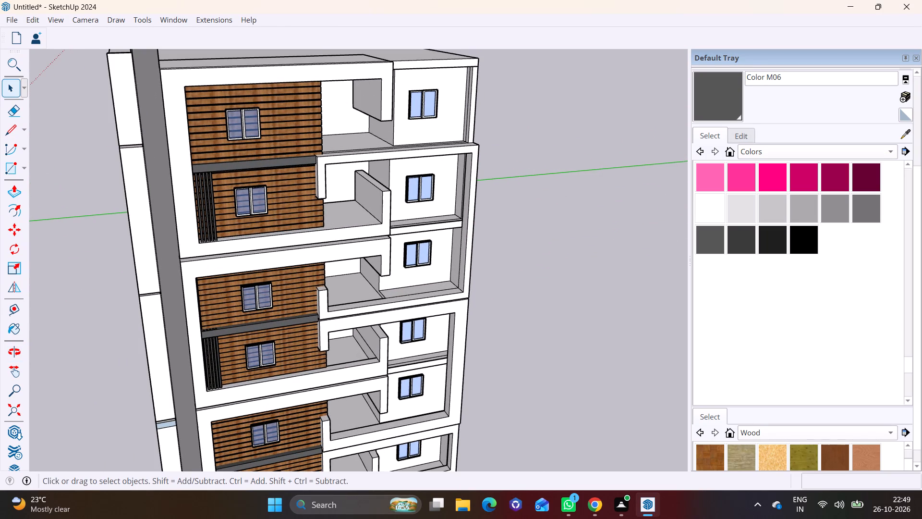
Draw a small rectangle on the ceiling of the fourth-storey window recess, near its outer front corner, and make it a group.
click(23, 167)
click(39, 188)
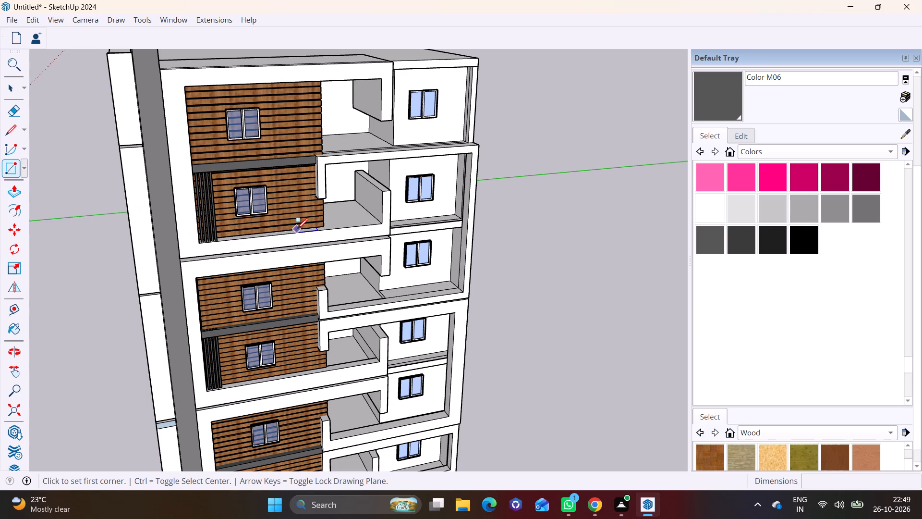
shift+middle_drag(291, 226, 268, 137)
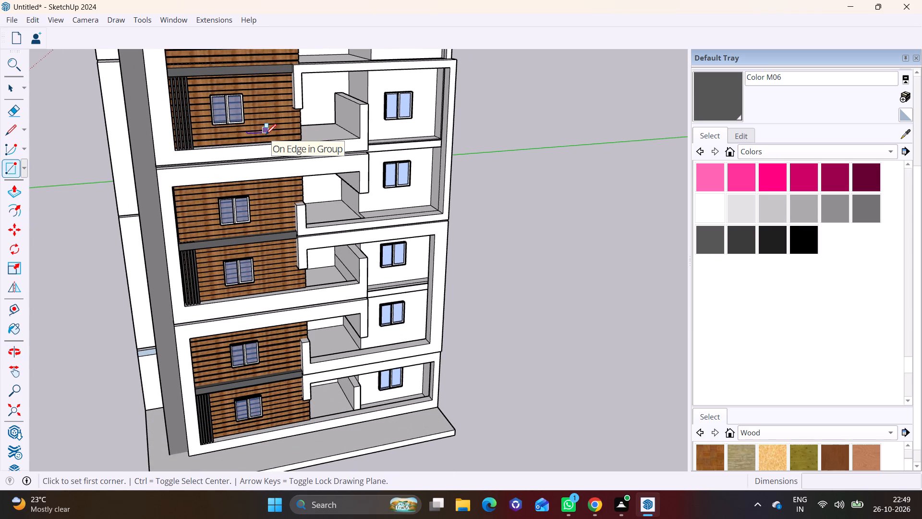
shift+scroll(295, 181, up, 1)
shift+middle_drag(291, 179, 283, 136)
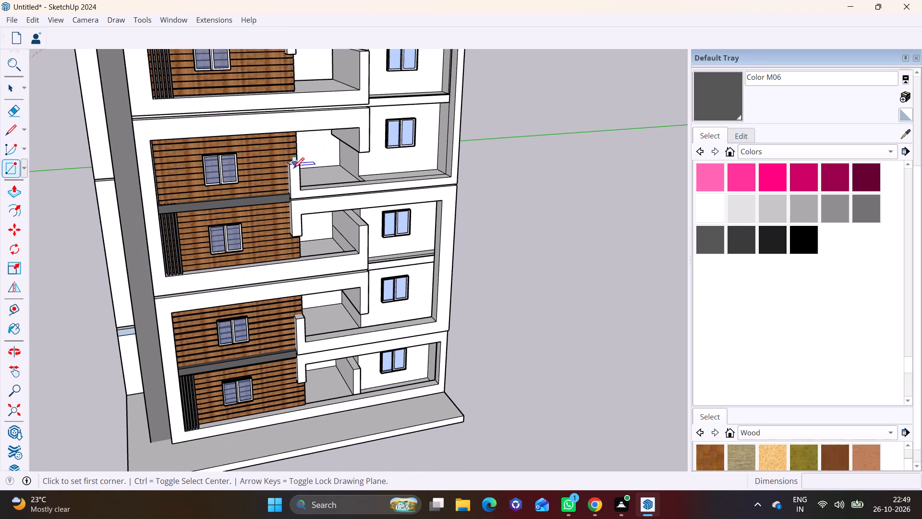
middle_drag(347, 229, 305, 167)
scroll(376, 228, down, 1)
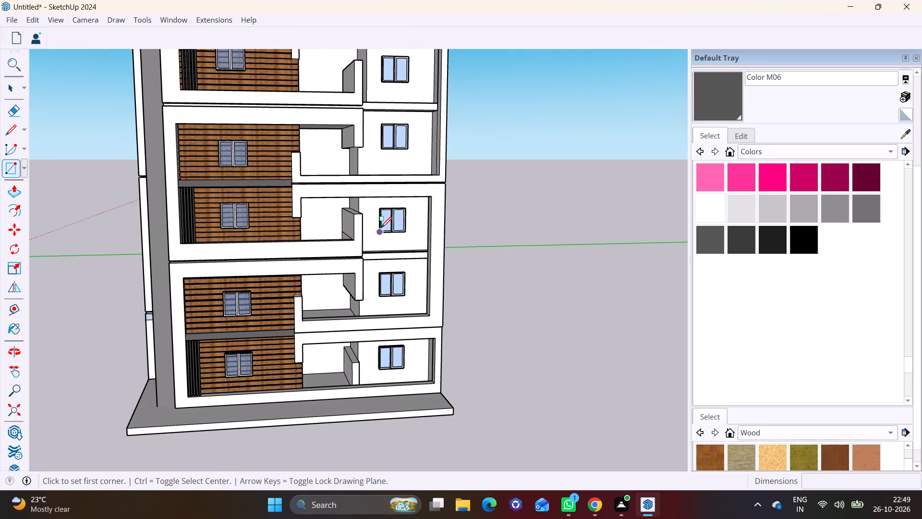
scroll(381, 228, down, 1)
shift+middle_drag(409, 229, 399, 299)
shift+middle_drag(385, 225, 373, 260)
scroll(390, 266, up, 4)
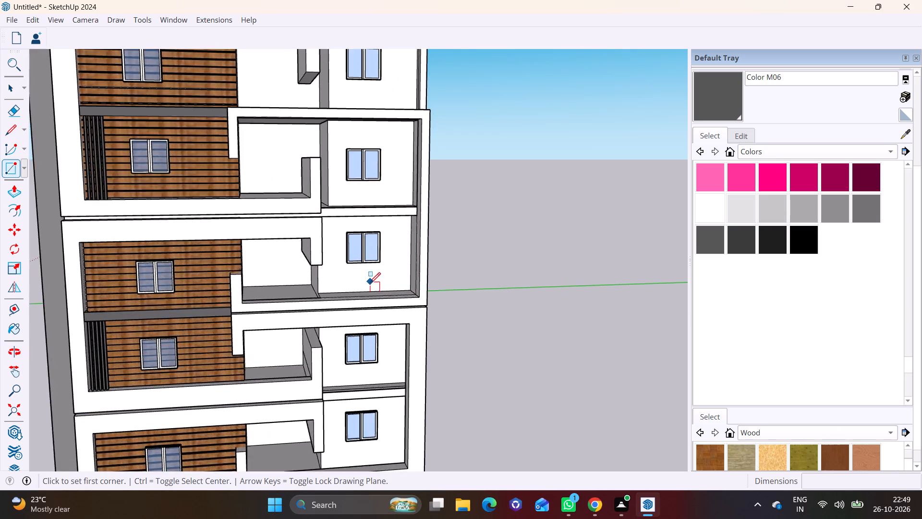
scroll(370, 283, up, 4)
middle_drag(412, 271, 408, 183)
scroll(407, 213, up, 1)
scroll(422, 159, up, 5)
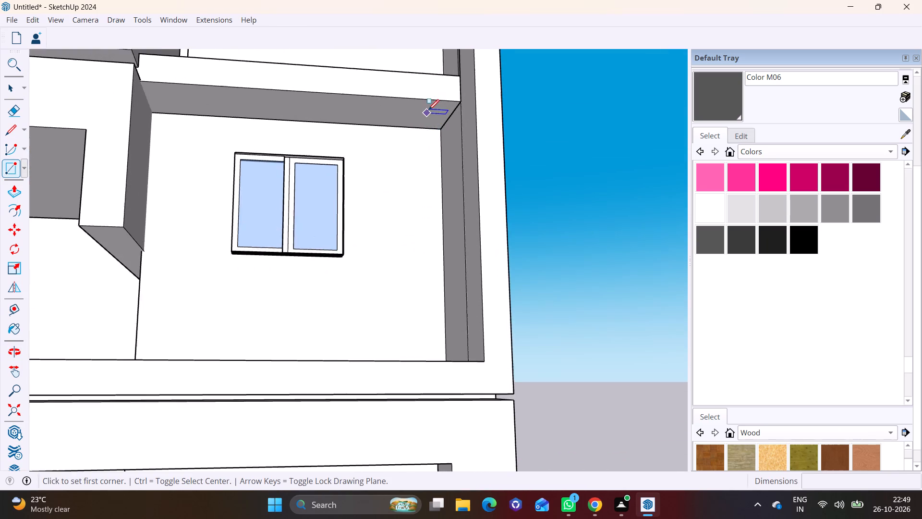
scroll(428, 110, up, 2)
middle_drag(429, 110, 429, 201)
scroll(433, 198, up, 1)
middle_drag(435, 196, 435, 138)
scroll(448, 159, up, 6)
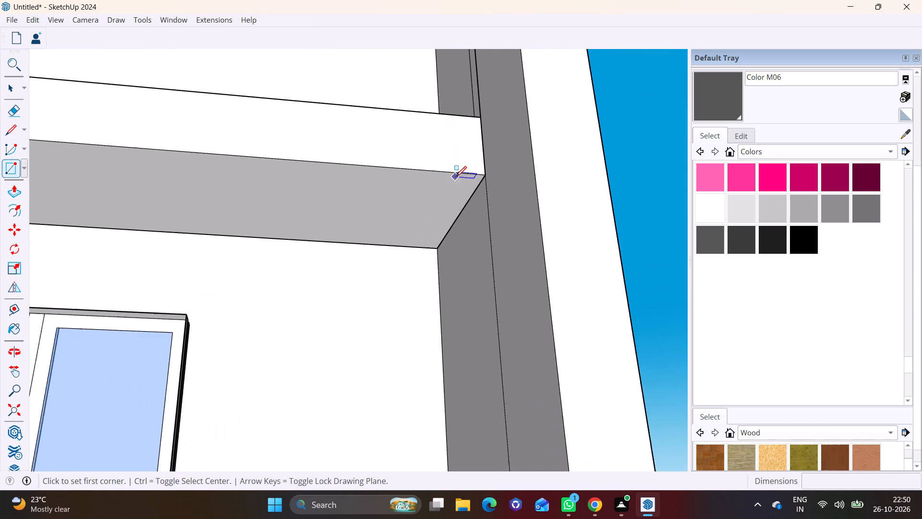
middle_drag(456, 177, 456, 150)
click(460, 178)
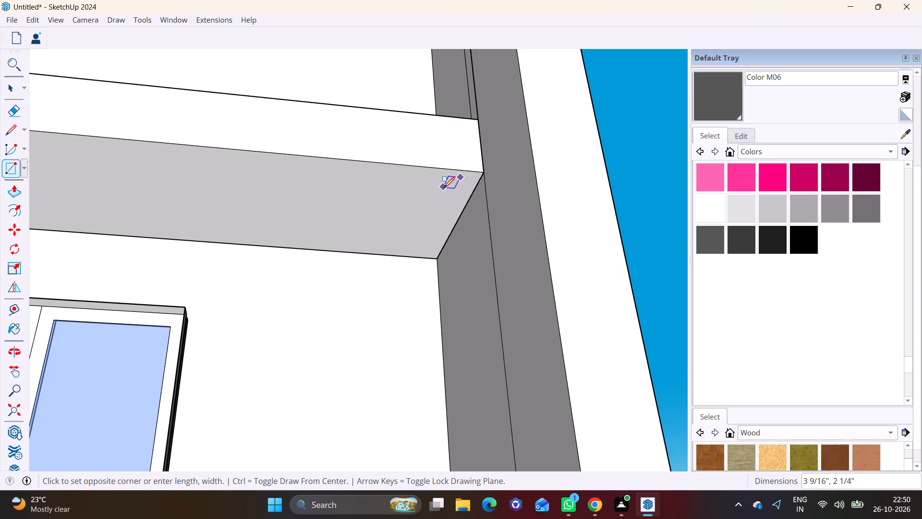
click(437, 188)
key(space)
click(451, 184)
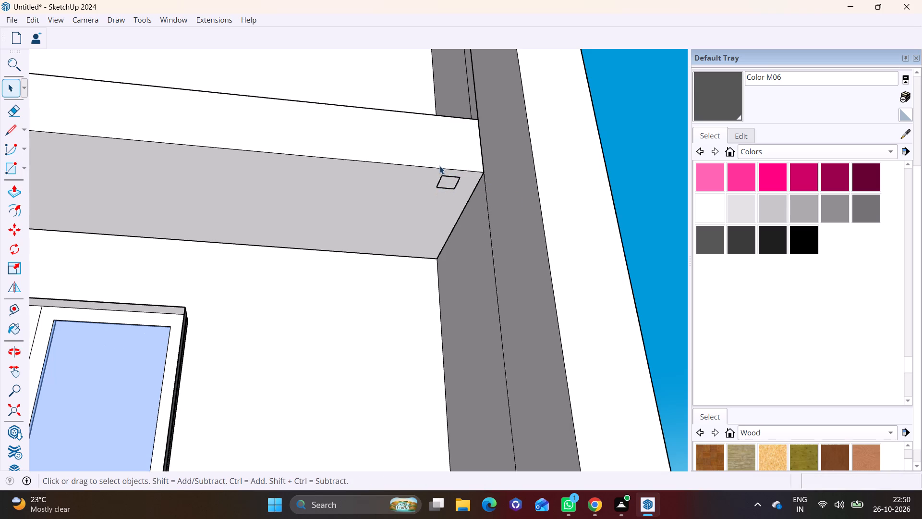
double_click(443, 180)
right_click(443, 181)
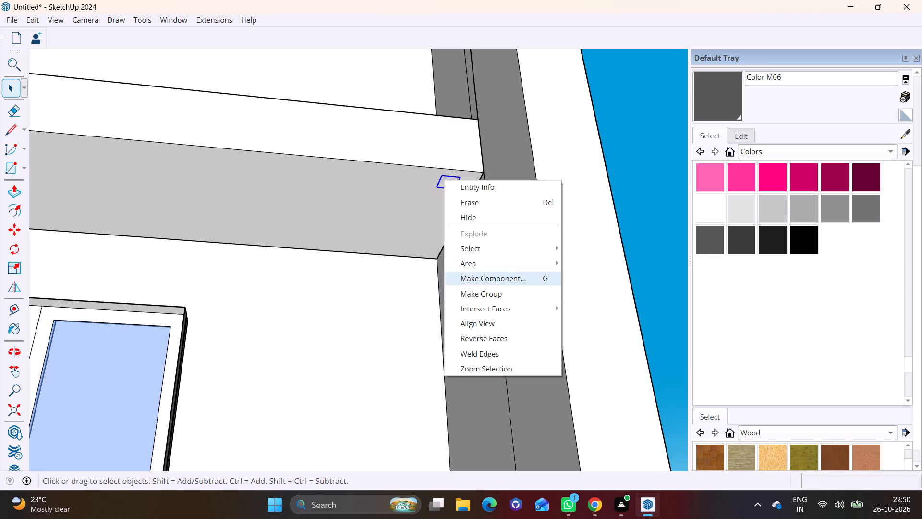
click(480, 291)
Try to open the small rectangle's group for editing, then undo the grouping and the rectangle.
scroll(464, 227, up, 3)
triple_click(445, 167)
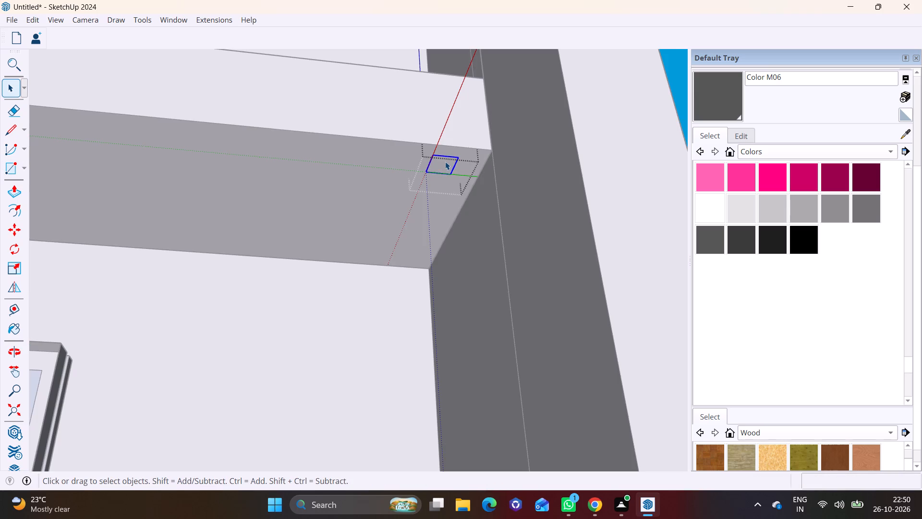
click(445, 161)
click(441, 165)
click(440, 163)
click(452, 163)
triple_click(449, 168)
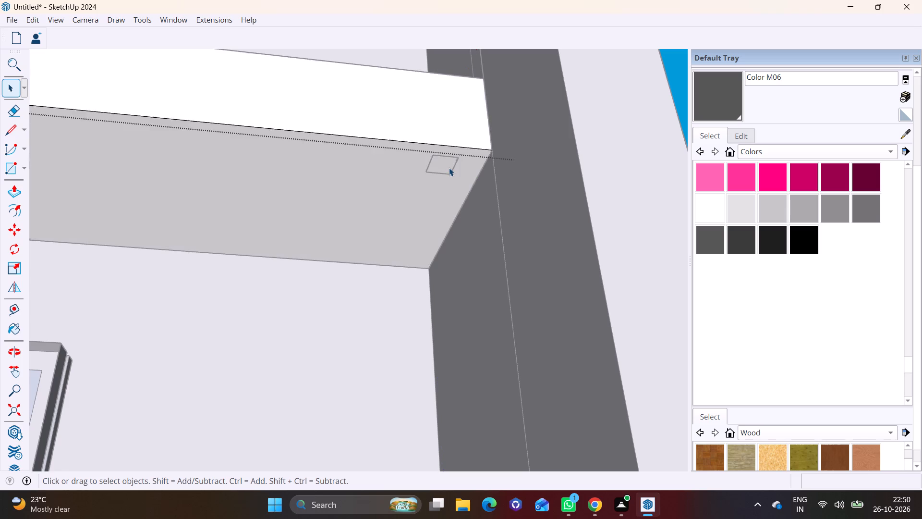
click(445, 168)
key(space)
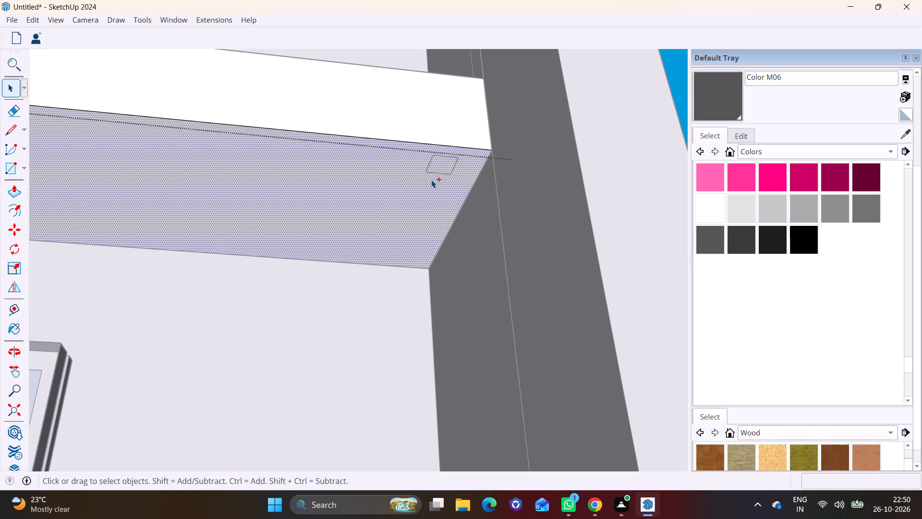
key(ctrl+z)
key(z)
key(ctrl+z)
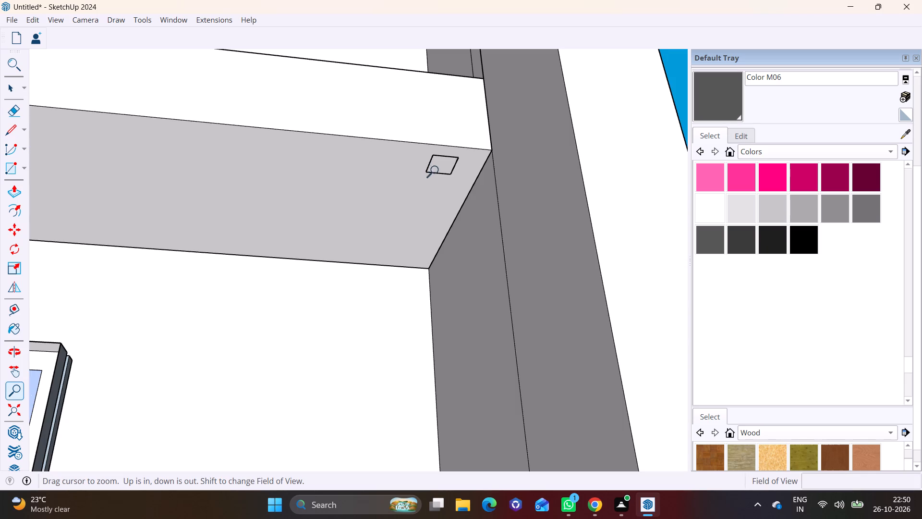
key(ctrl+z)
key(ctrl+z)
Draw a rectangle about 3 1/16" by 4 1/8" on the recess ceiling near its outer front corner and make it a group.
click(27, 167)
click(36, 185)
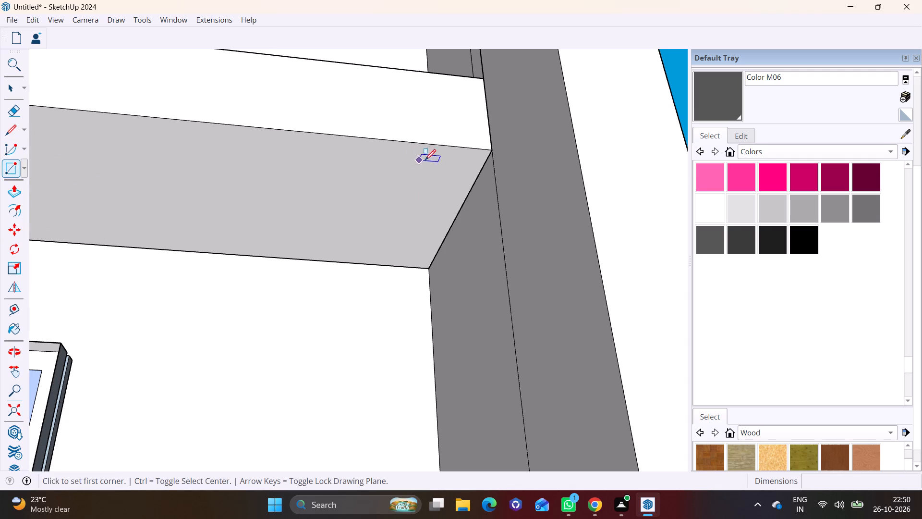
click(443, 160)
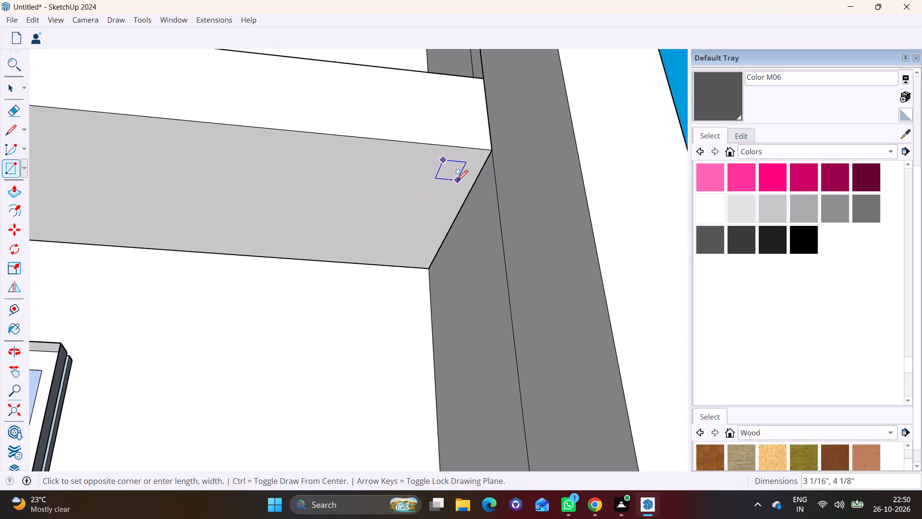
click(457, 181)
key(space)
click(447, 174)
double_click(447, 174)
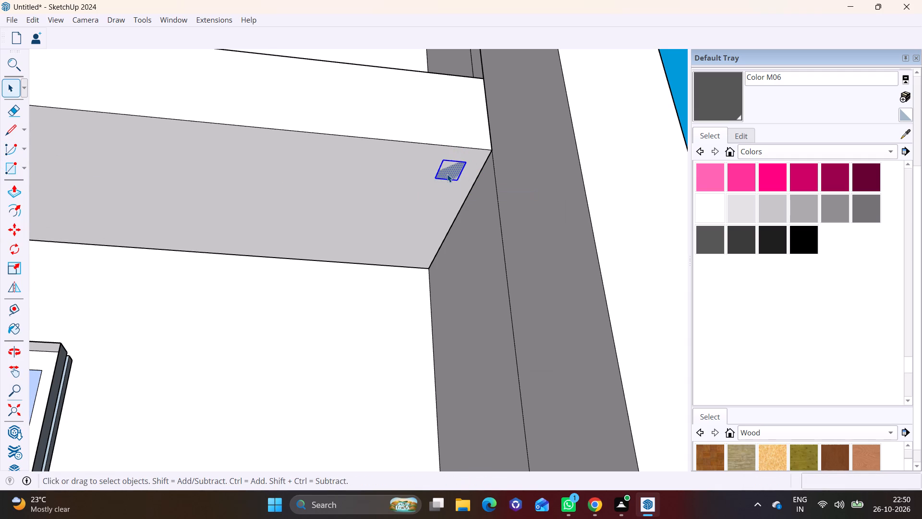
right_click(447, 174)
click(483, 284)
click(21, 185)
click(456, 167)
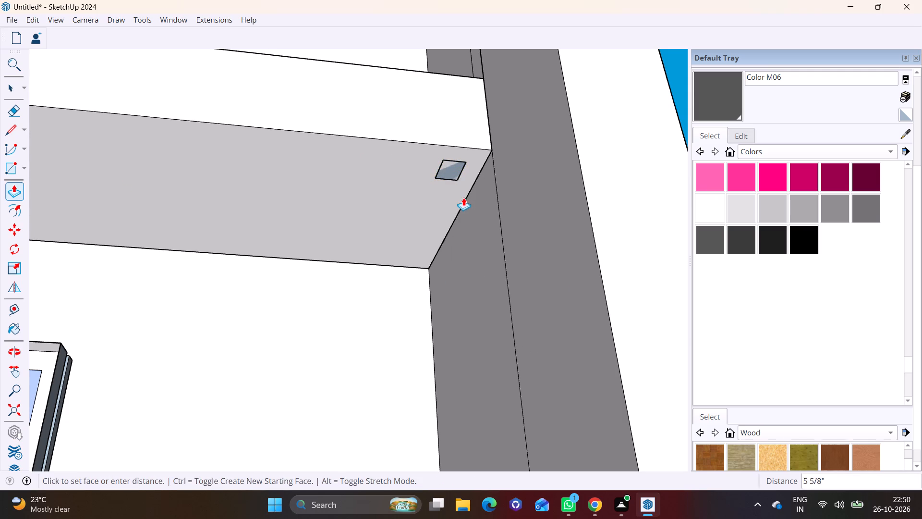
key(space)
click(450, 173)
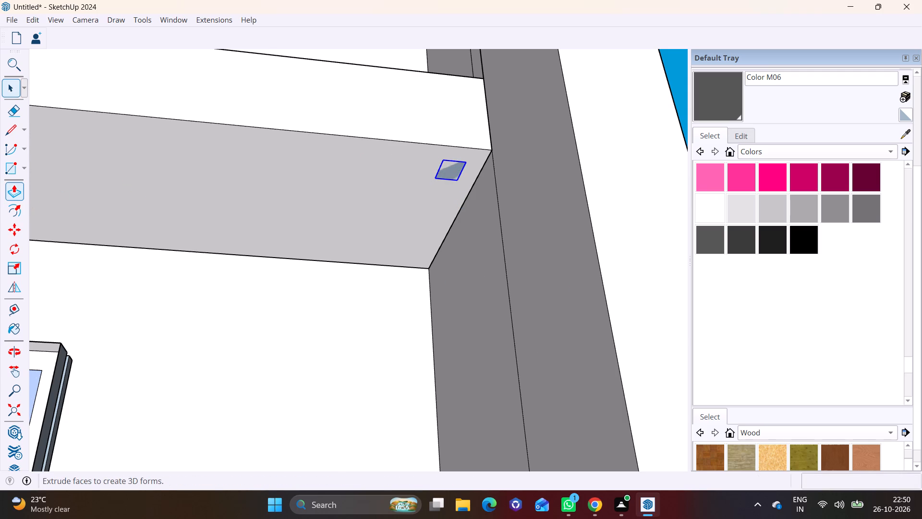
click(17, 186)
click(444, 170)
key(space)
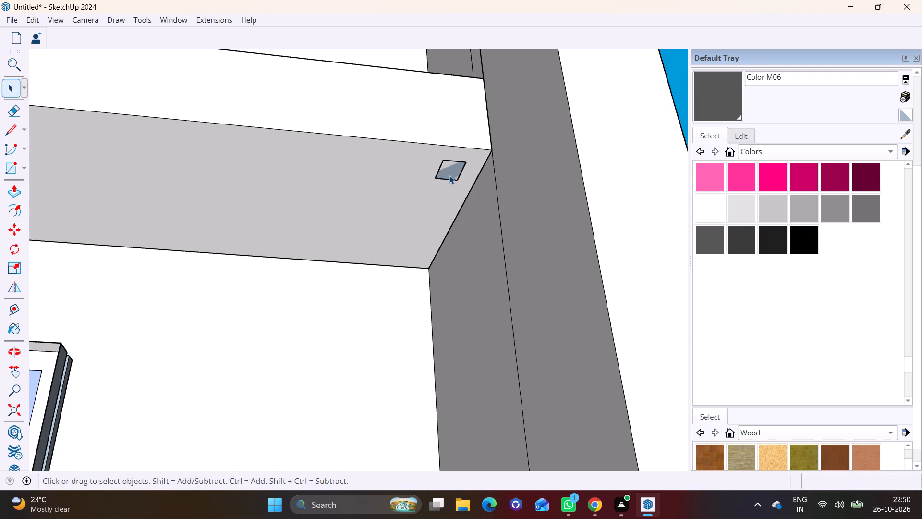
Inside the small rectangle's group, extrude the face down 9' 5 5/8" into a slim vertical post, then leave the group.
triple_click(449, 175)
click(5, 190)
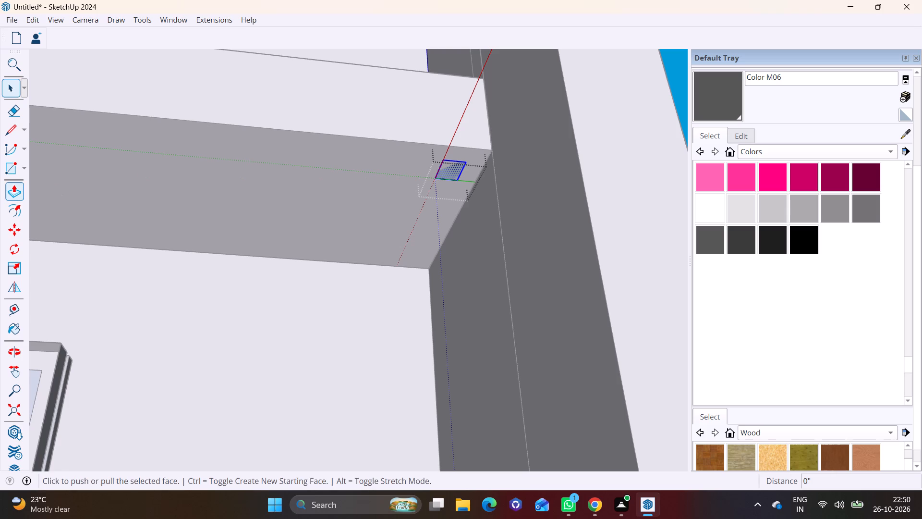
click(454, 173)
scroll(445, 272, down, 4)
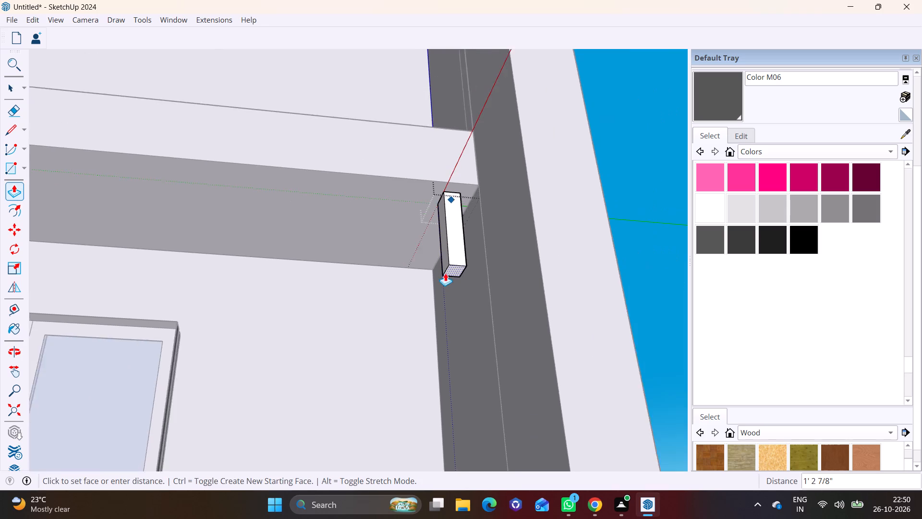
scroll(445, 273, down, 8)
key(shift+z)
shift+middle_drag(446, 307, 441, 265)
scroll(451, 157, up, 4)
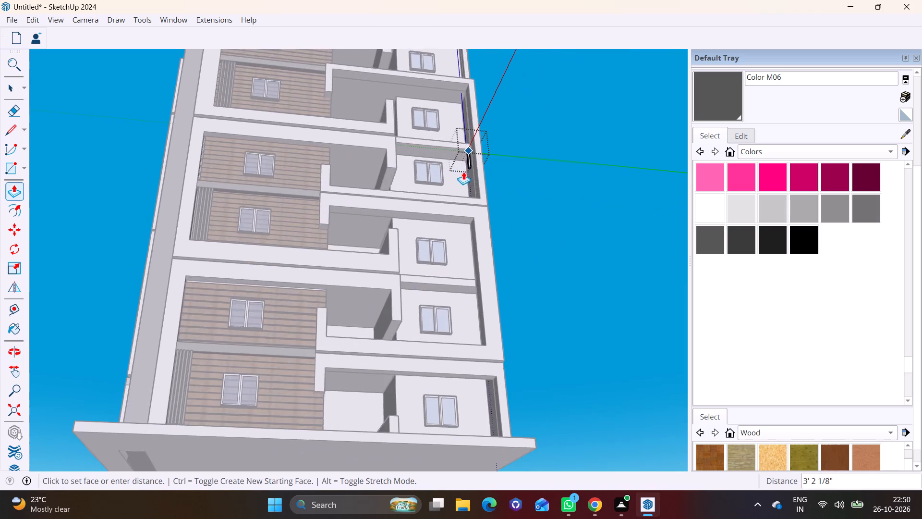
scroll(463, 172, up, 7)
click(473, 235)
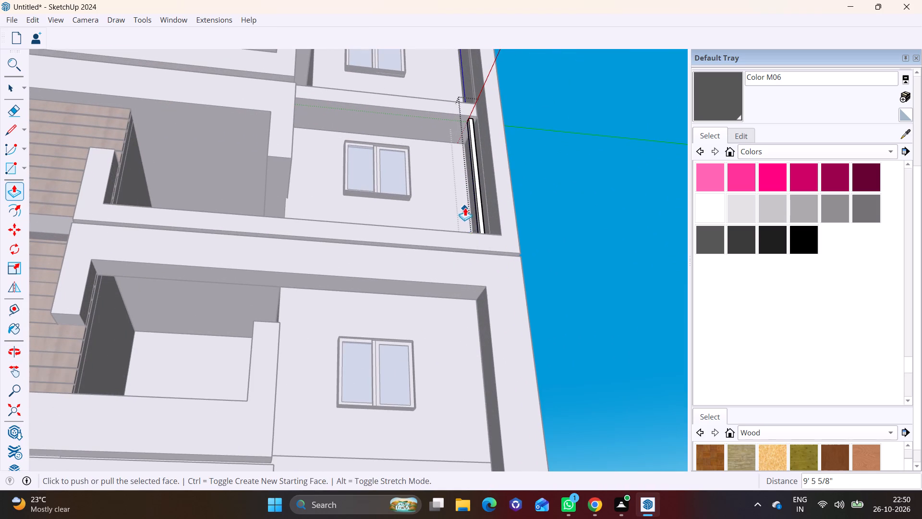
scroll(463, 193, up, 7)
key(space)
key(space)
click(582, 204)
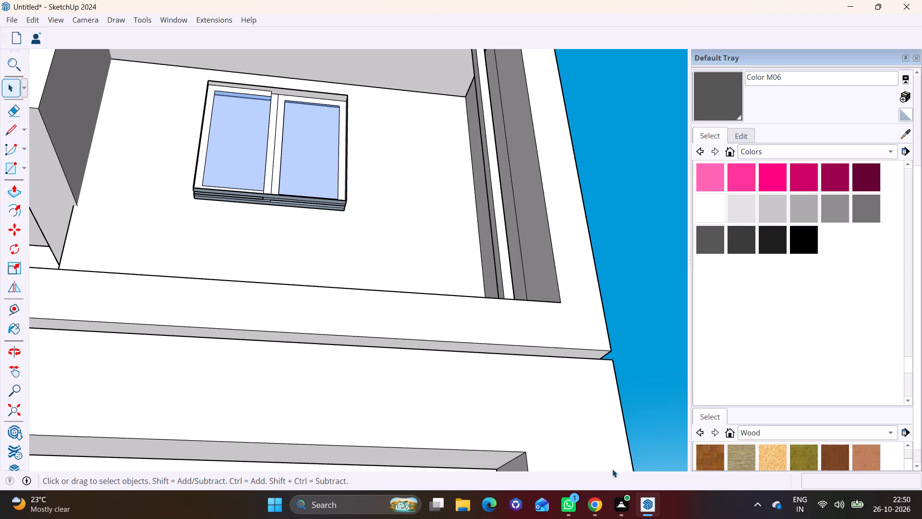
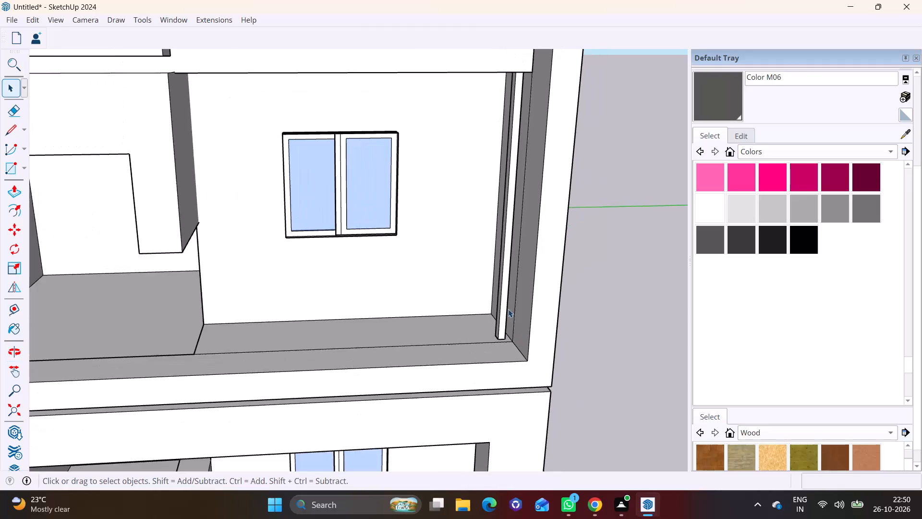
Make four copies of the vertical slat in the windowed recess, spaced about 5 to 6 inches apart towards the window.
shift+middle_drag(508, 309, 522, 400)
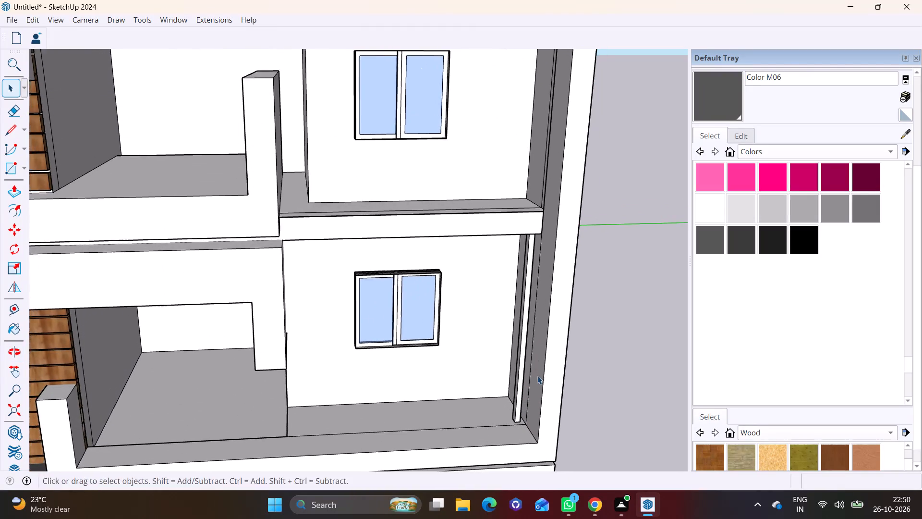
middle_drag(537, 376, 542, 344)
scroll(540, 369, up, 4)
click(516, 425)
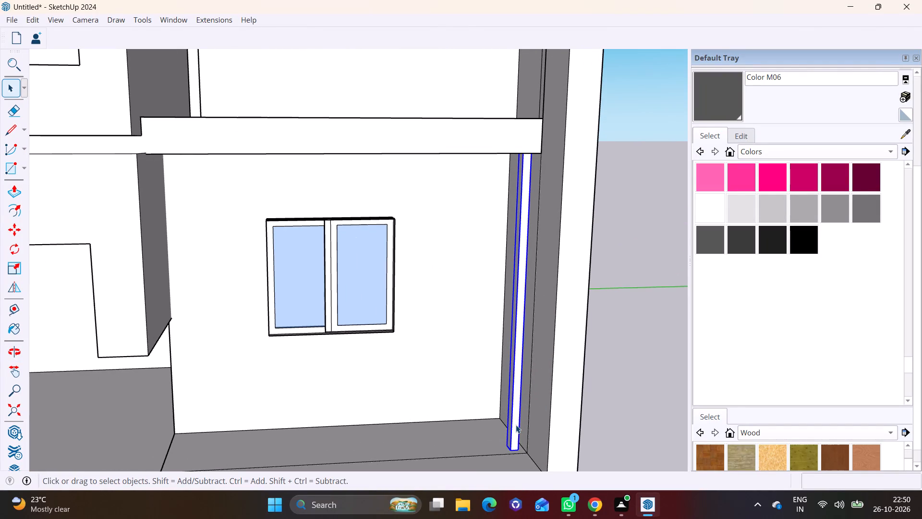
key(m)
scroll(507, 441, up, 8)
shift+middle_drag(524, 442, 550, 359)
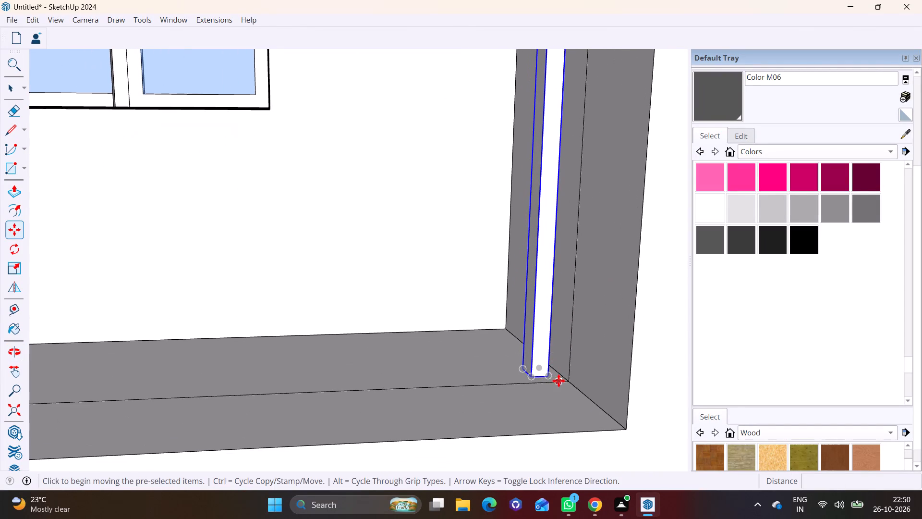
click(550, 376)
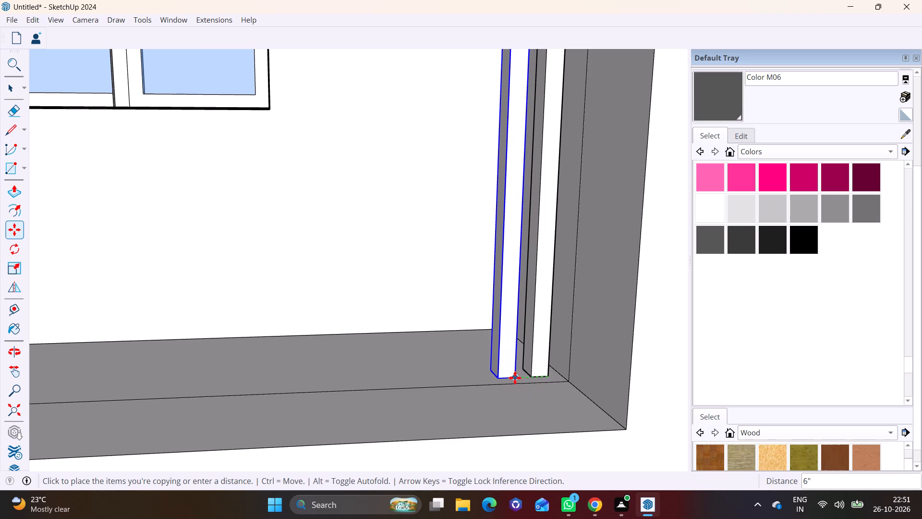
click(515, 378)
click(514, 375)
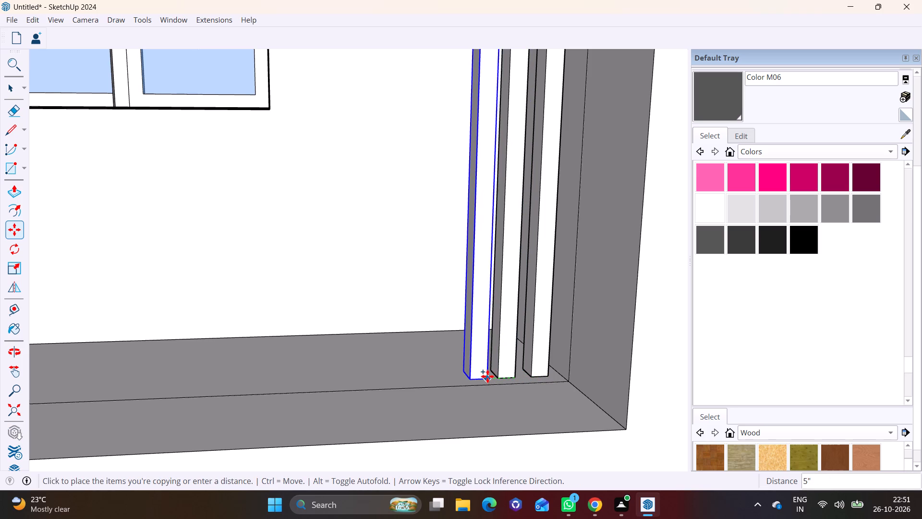
click(483, 377)
click(486, 377)
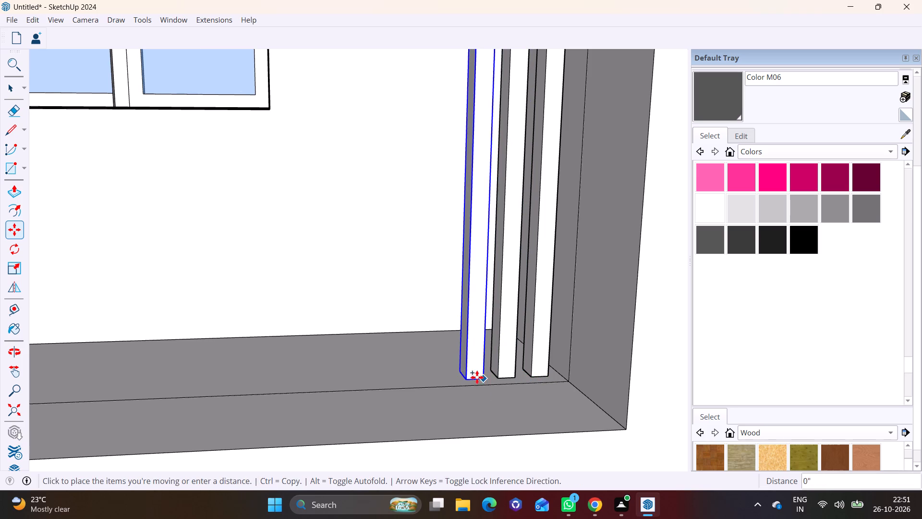
click(453, 380)
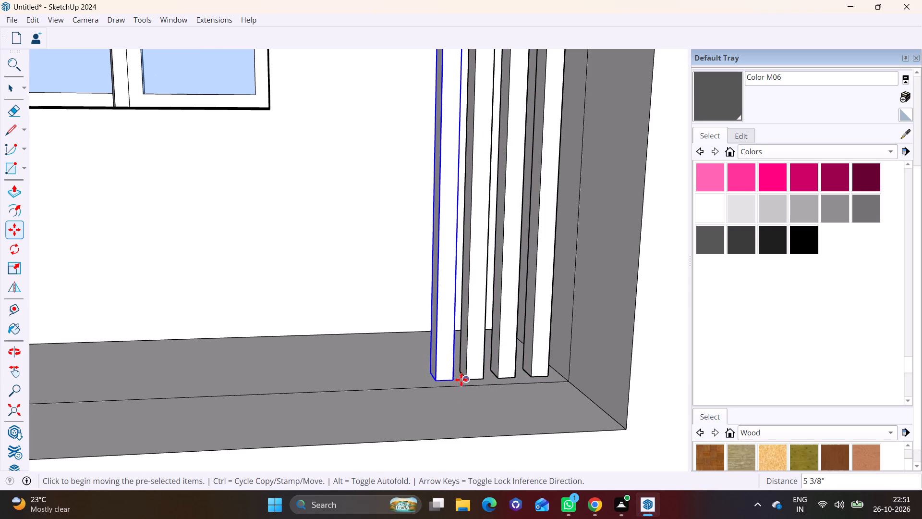
click(455, 380)
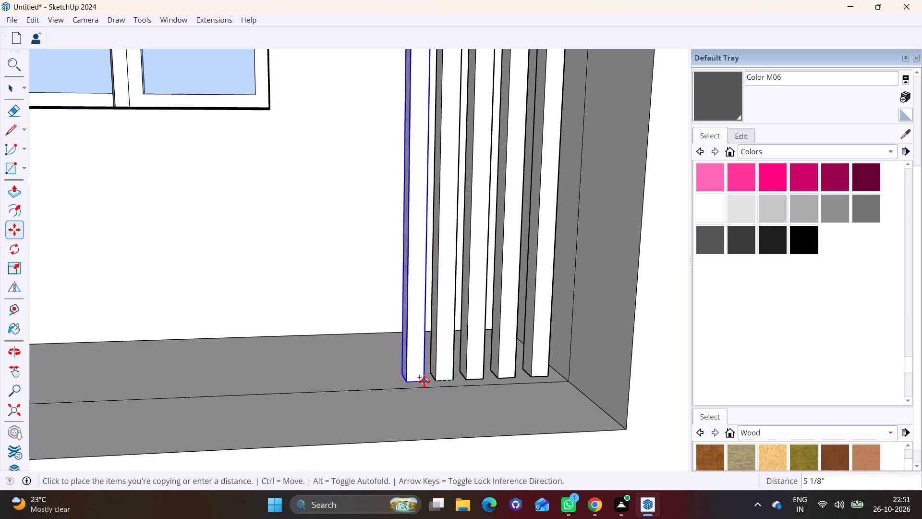
click(424, 382)
scroll(482, 328, down, 13)
key(space)
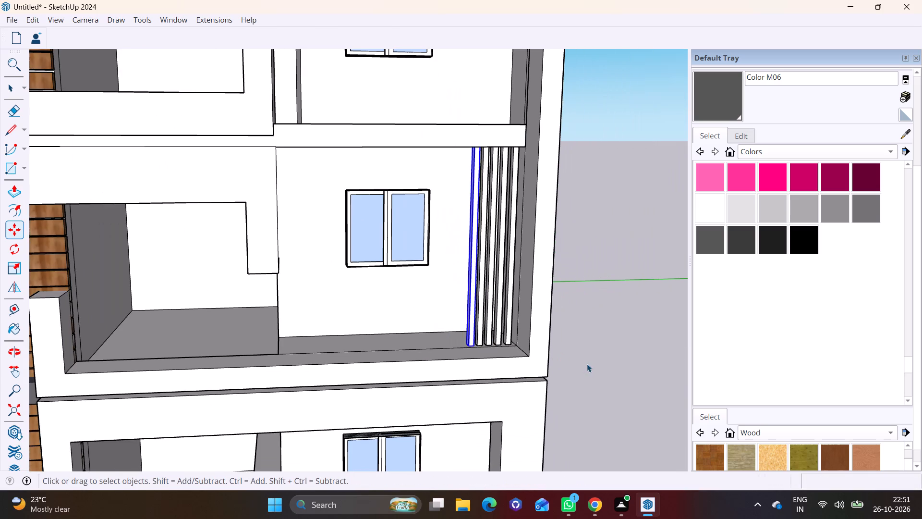
click(587, 364)
Paint the recessed window wall behind the new slats and the one on the storey above with Wood Veneer 01.
scroll(482, 338, down, 7)
middle_drag(482, 360, 541, 344)
scroll(482, 360, up, 1)
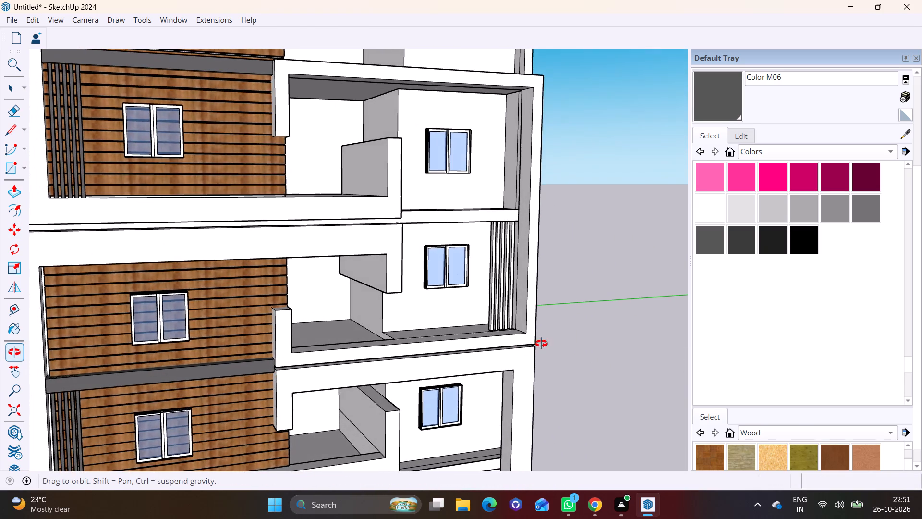
middle_drag(541, 344, 541, 343)
scroll(447, 283, up, 5)
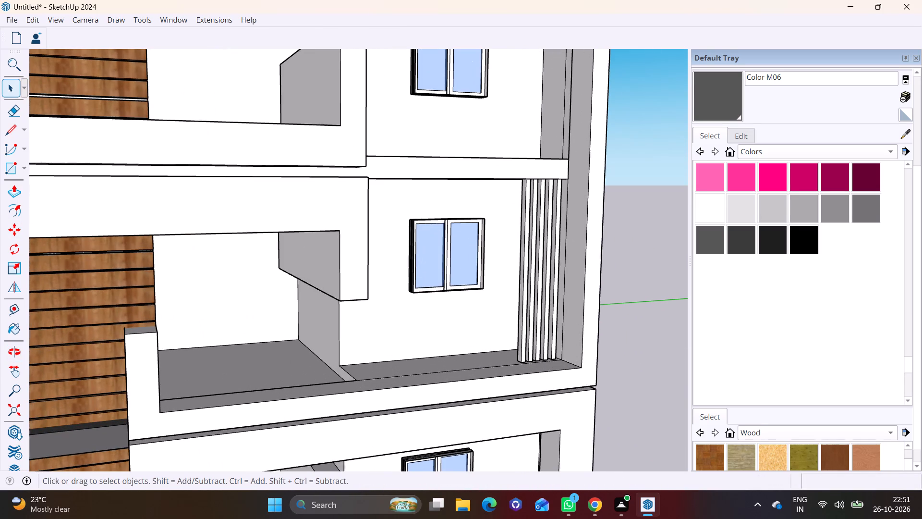
click(836, 456)
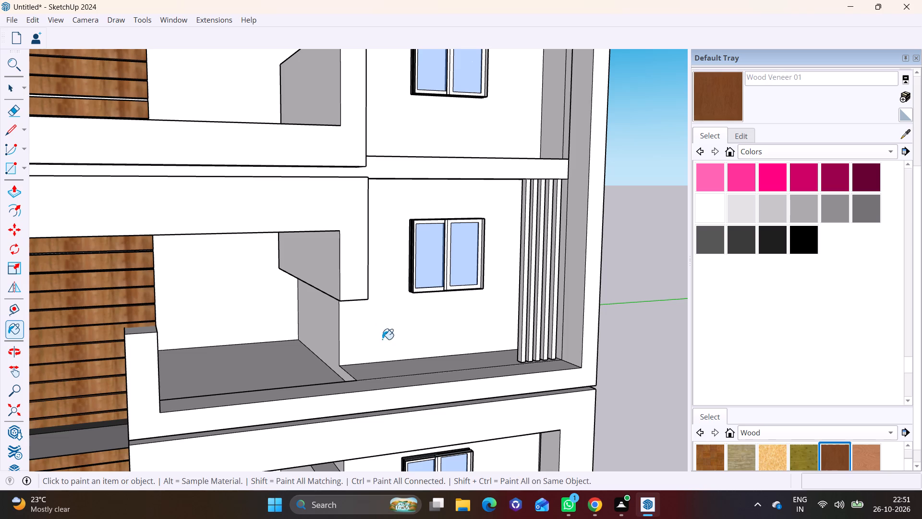
click(398, 324)
click(390, 137)
scroll(393, 149, down, 4)
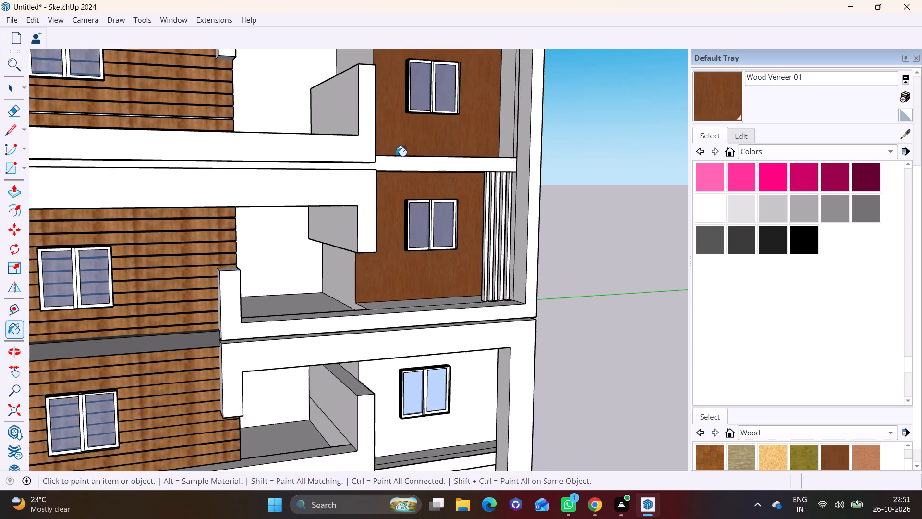
Apply Wood Veneer 01 to the recessed window walls of the three lower storeys and the top storey.
middle_click(396, 156)
scroll(396, 156, down, 1)
shift+middle_drag(396, 157, 378, 92)
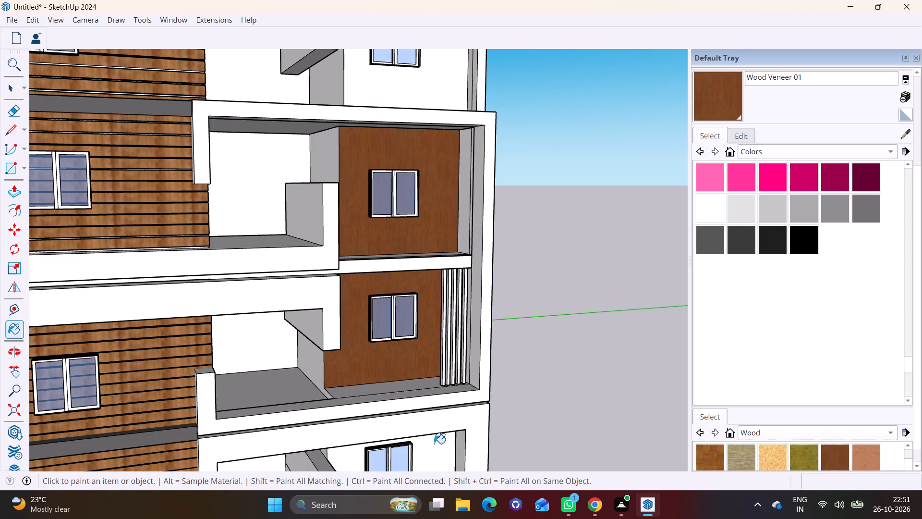
click(434, 444)
shift+middle_drag(433, 438, 377, 249)
shift+scroll(377, 249, up, 1)
shift+middle_drag(412, 368, 437, 231)
click(408, 287)
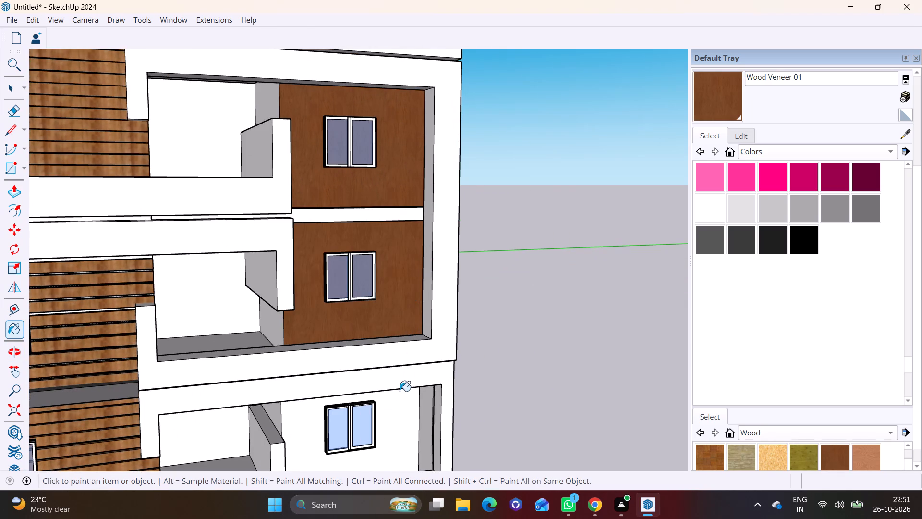
click(398, 401)
scroll(389, 367, down, 6)
shift+middle_drag(327, 250, 365, 387)
shift+middle_drag(393, 247, 393, 300)
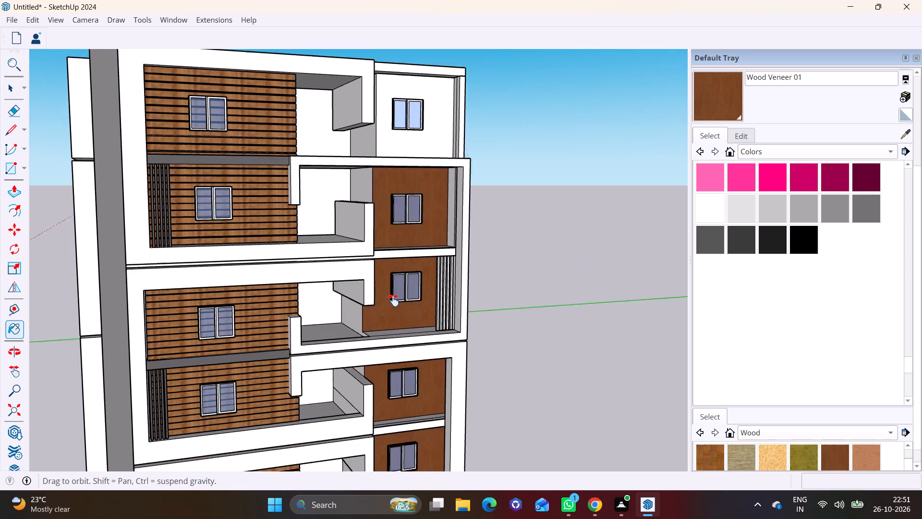
shift+middle_drag(393, 300, 394, 346)
click(403, 231)
Paint the balcony-side return walls adjoining the veneered window walls with Wood Veneer 01 on the five storeys below the top.
scroll(398, 228, up, 3)
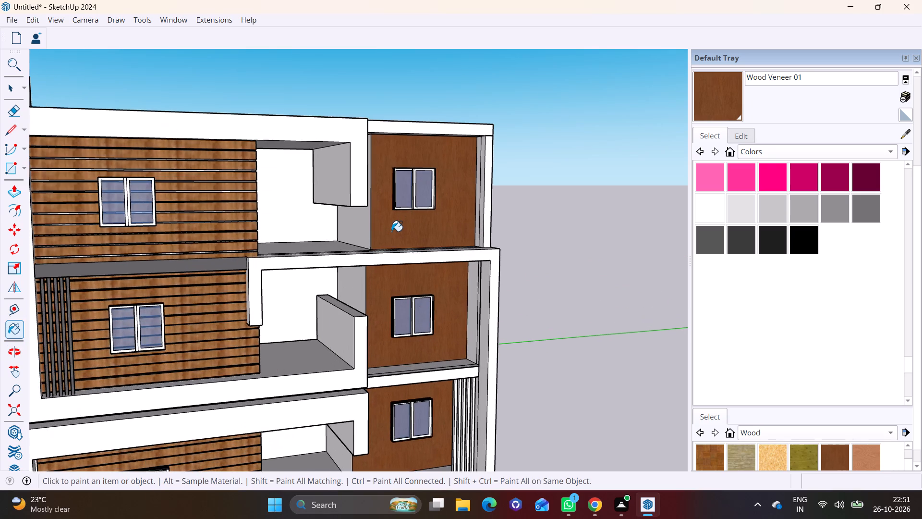
scroll(391, 233, up, 1)
middle_drag(391, 233, 434, 234)
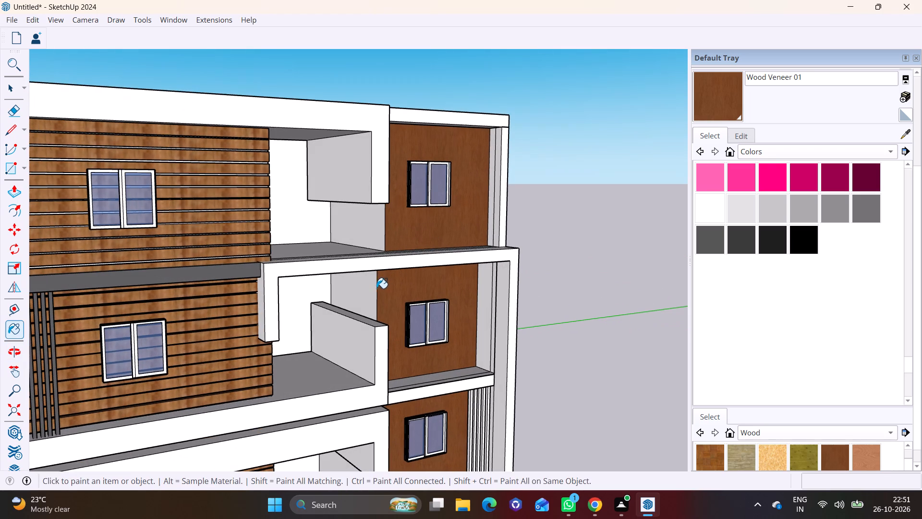
click(369, 291)
scroll(367, 291, down, 3)
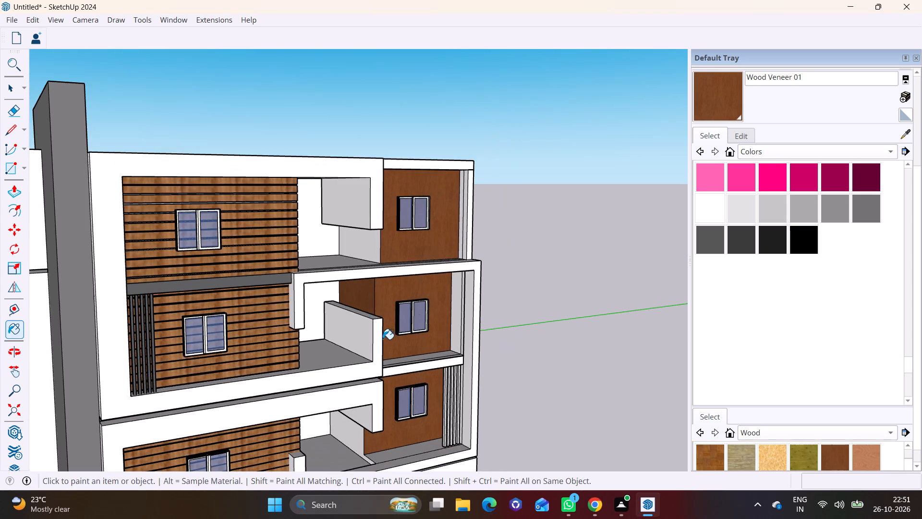
shift+middle_drag(383, 339, 371, 197)
click(346, 310)
scroll(369, 323, up, 1)
shift+middle_drag(370, 324, 367, 199)
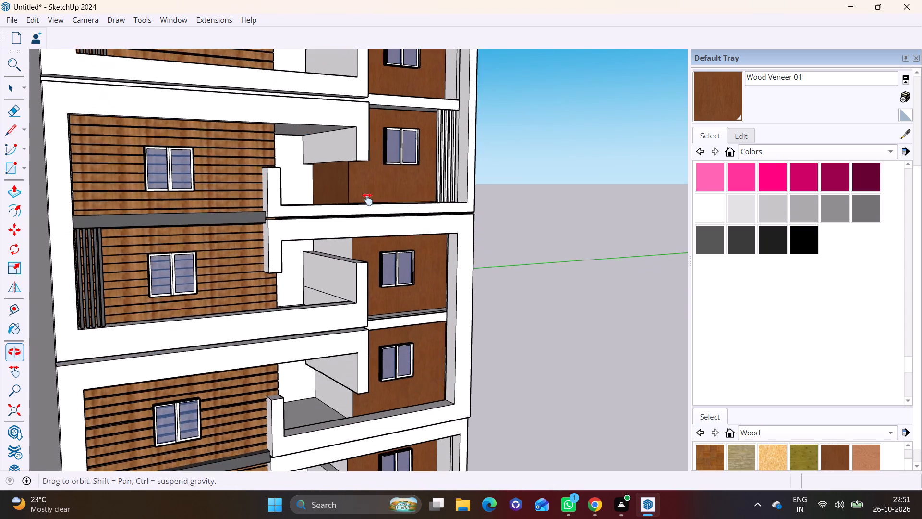
shift+middle_drag(367, 199, 367, 196)
click(338, 239)
shift+middle_drag(381, 309, 381, 217)
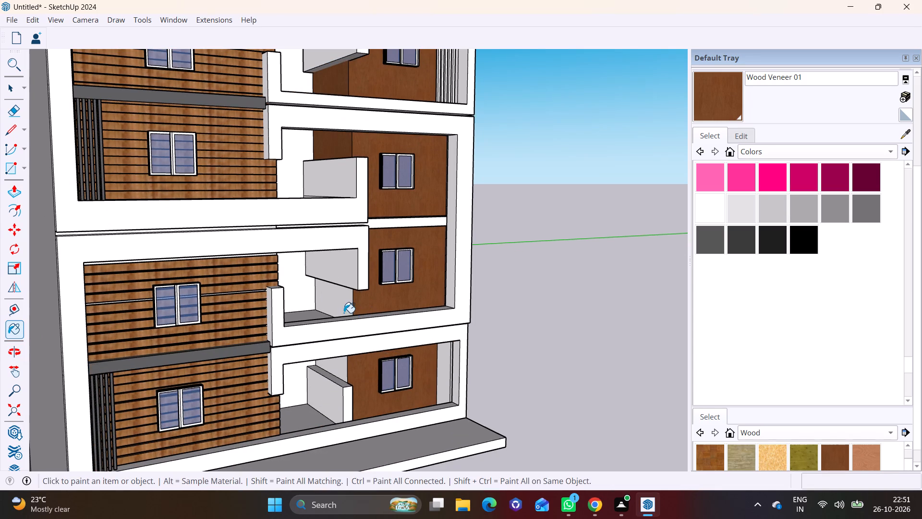
click(345, 307)
click(339, 367)
Paint the top storey's balcony-side return wall with Wood Veneer 01.
scroll(343, 329, down, 3)
shift+middle_drag(336, 205, 338, 259)
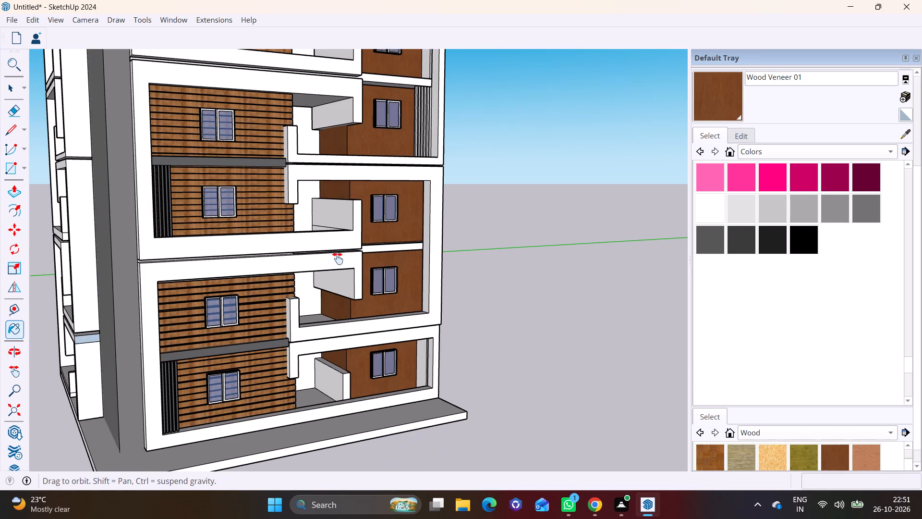
shift+middle_drag(338, 259, 342, 403)
shift+scroll(342, 403, down, 1)
shift+middle_drag(340, 254, 342, 322)
scroll(355, 309, up, 3)
click(352, 249)
Copy one slat about 21' 7" straight down into the veneered recess two storeys below.
scroll(357, 259, down, 3)
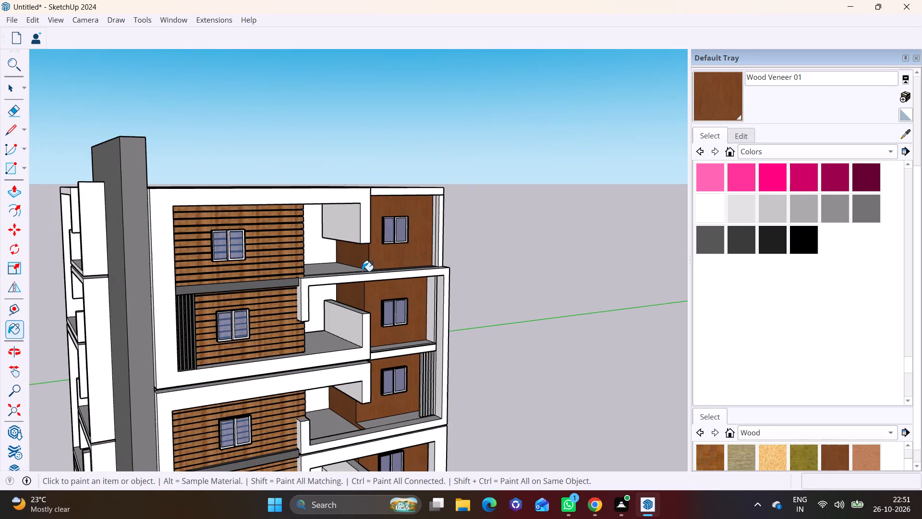
scroll(364, 274, down, 5)
shift+middle_drag(383, 297, 380, 220)
middle_drag(405, 291, 394, 245)
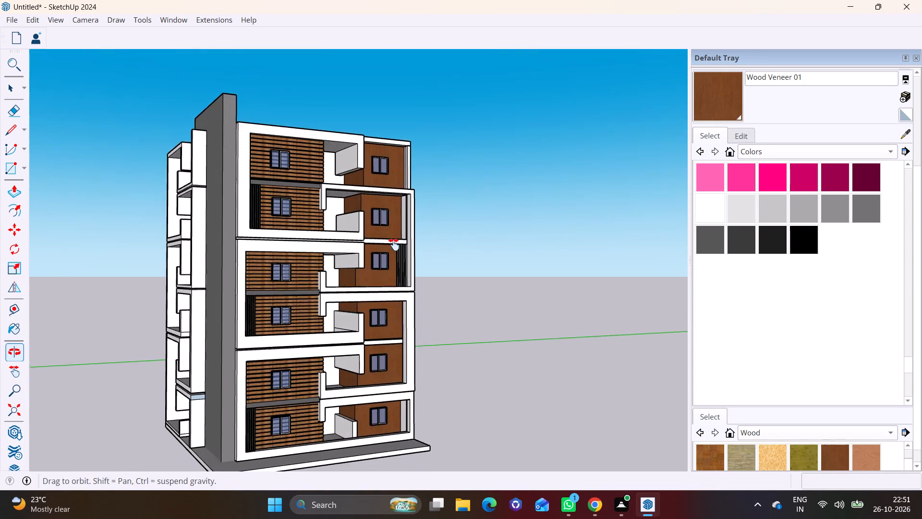
middle_drag(394, 245, 392, 242)
scroll(389, 298, up, 7)
shift+middle_drag(403, 340, 398, 303)
key(space)
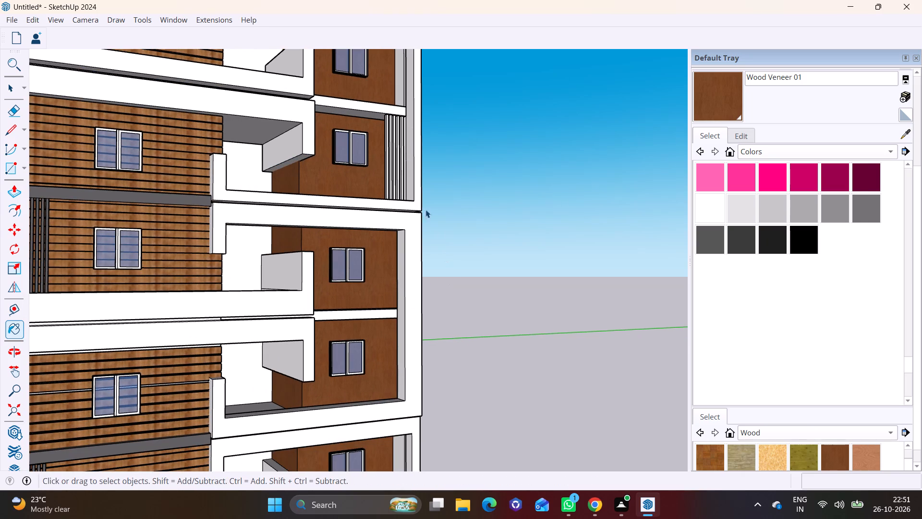
click(396, 185)
scroll(395, 185, up, 9)
click(395, 185)
key(m)
click(393, 219)
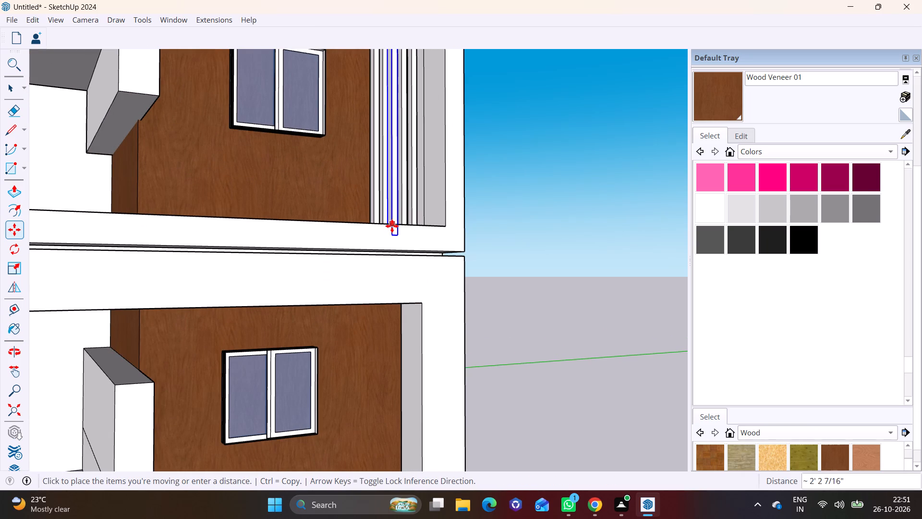
scroll(397, 320, down, 4)
middle_drag(394, 369, 361, 232)
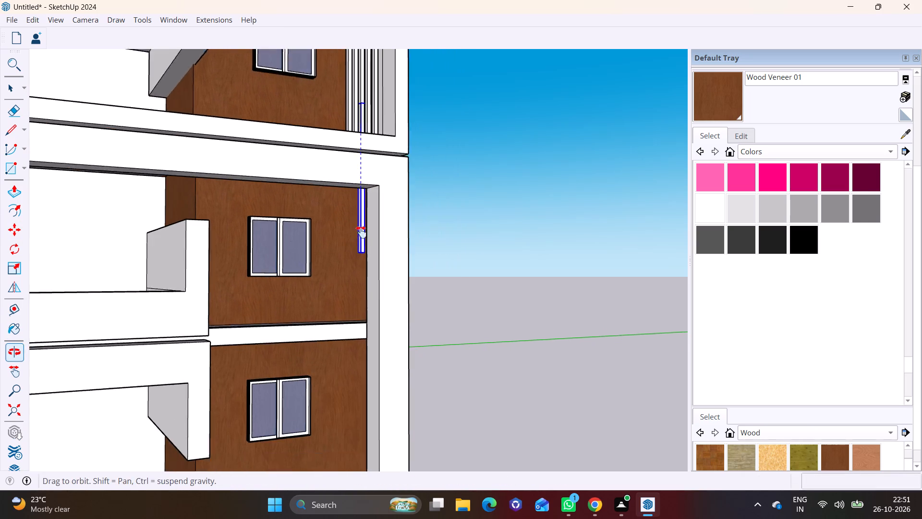
middle_drag(361, 232, 361, 227)
middle_drag(354, 368, 344, 263)
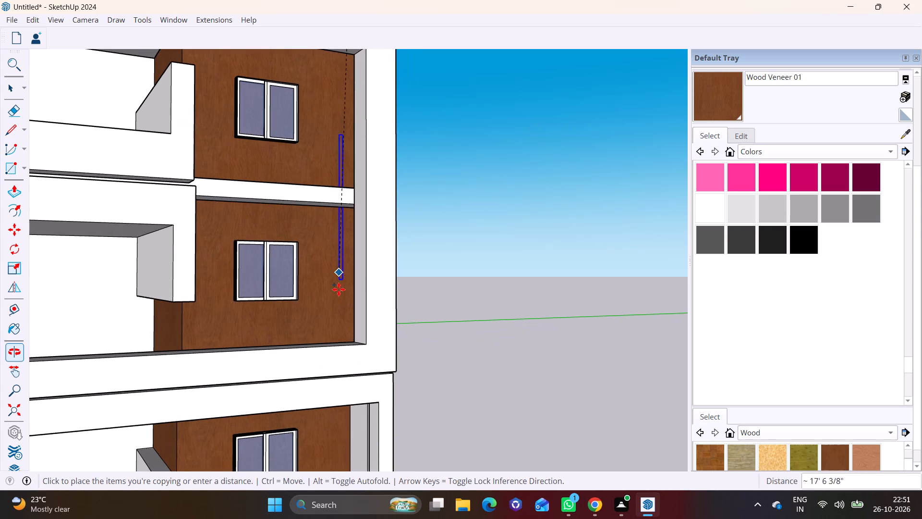
scroll(341, 338, up, 7)
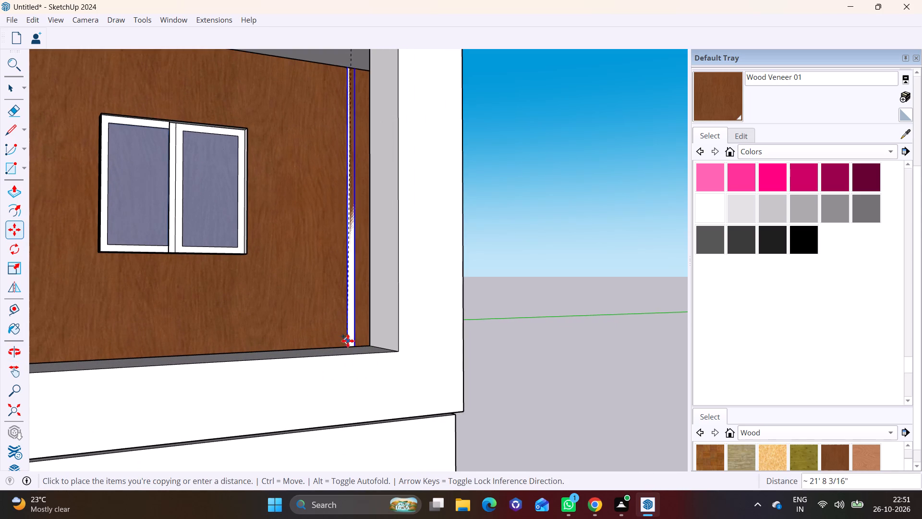
scroll(366, 346, up, 2)
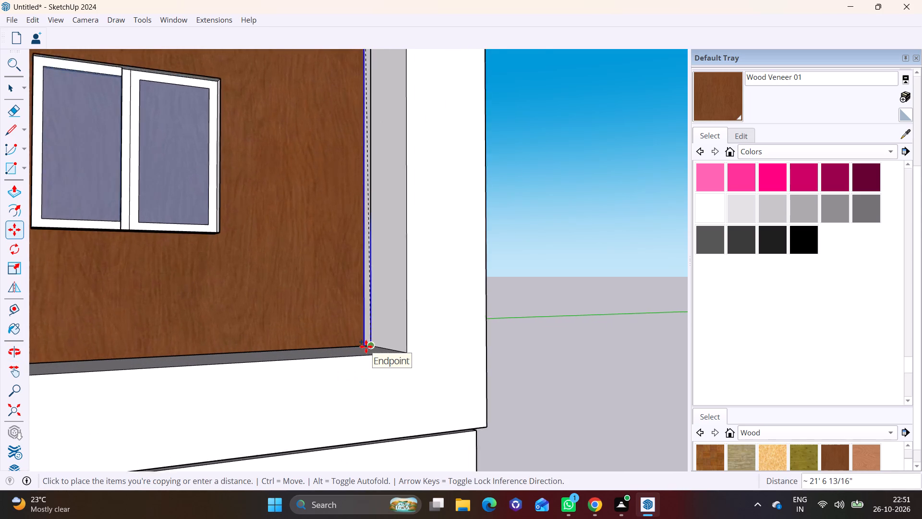
scroll(366, 346, up, 4)
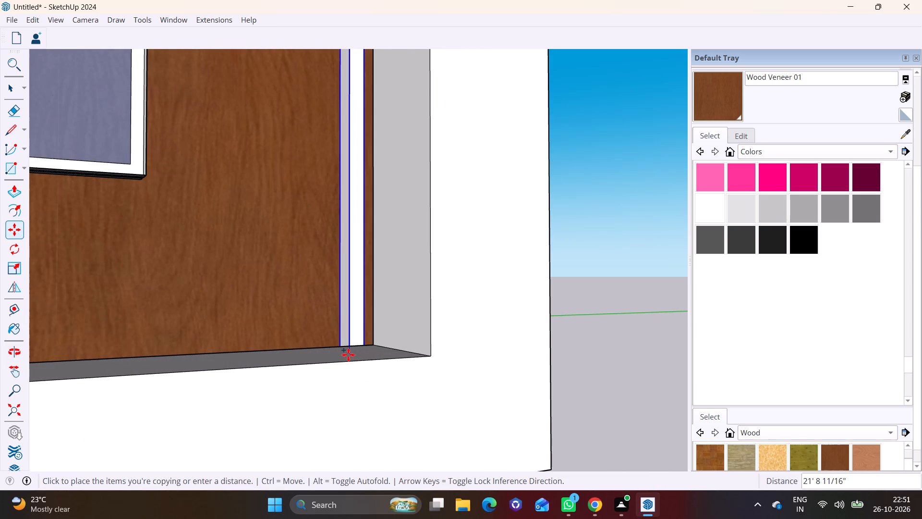
middle_drag(348, 355, 296, 424)
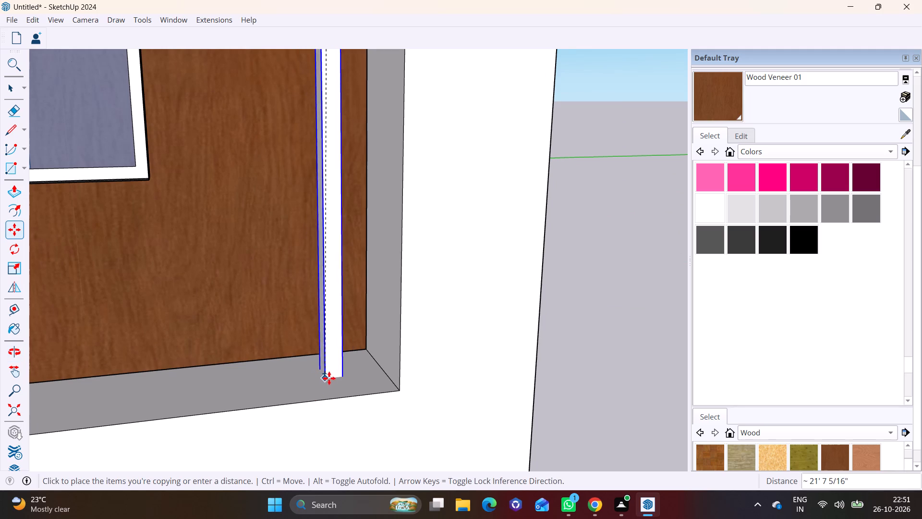
click(331, 378)
Move the copied slat about 1' 3" so its top fits beneath the recess ceiling.
scroll(330, 369, down, 11)
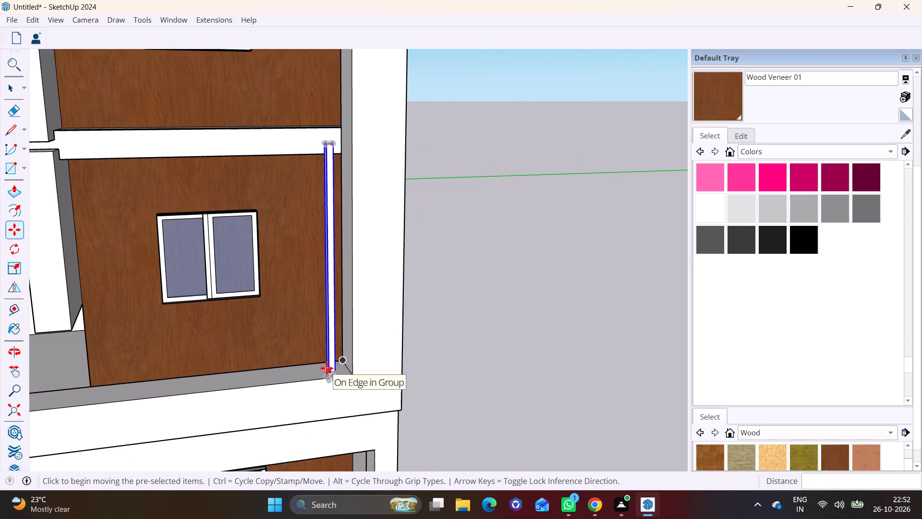
middle_drag(327, 368, 395, 287)
scroll(372, 187, up, 9)
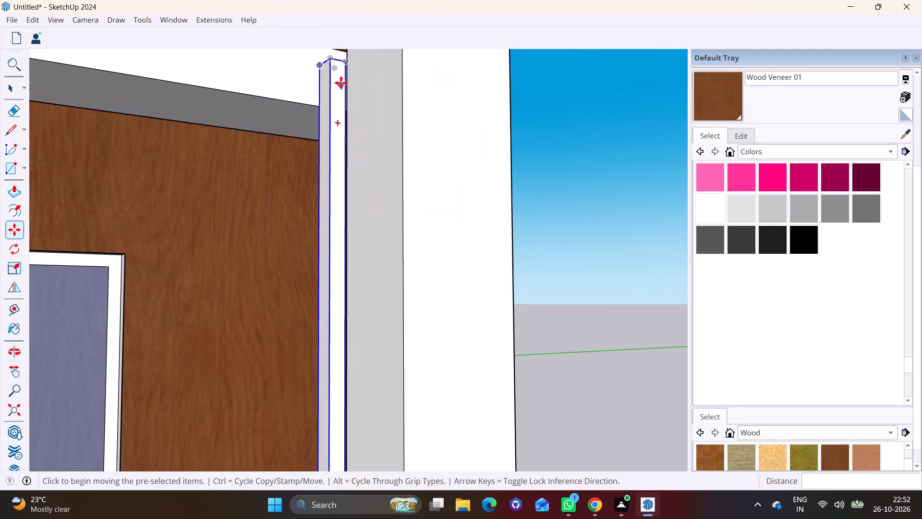
click(340, 63)
click(326, 112)
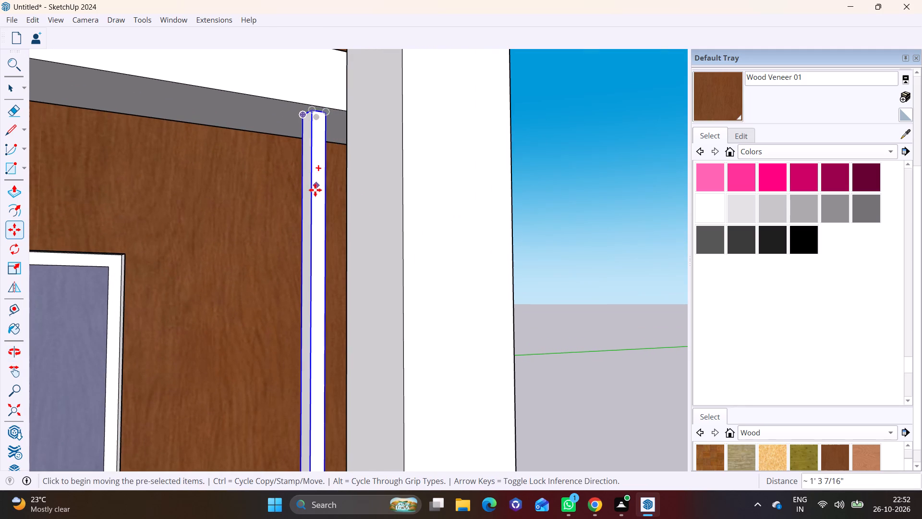
Copy the recess slat sideways toward the window four times, spacing the copies about 5" to 9" apart.
scroll(315, 222, down, 8)
scroll(299, 217, up, 3)
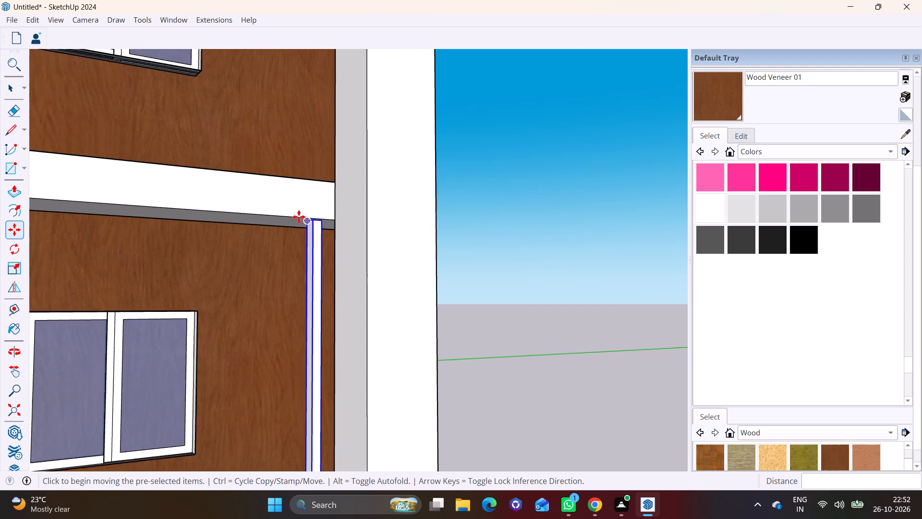
scroll(299, 217, up, 9)
key(m)
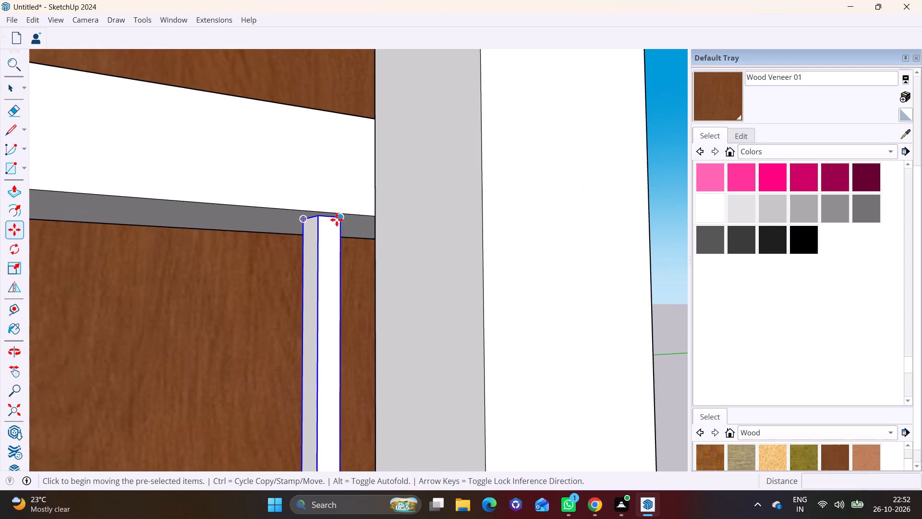
click(316, 242)
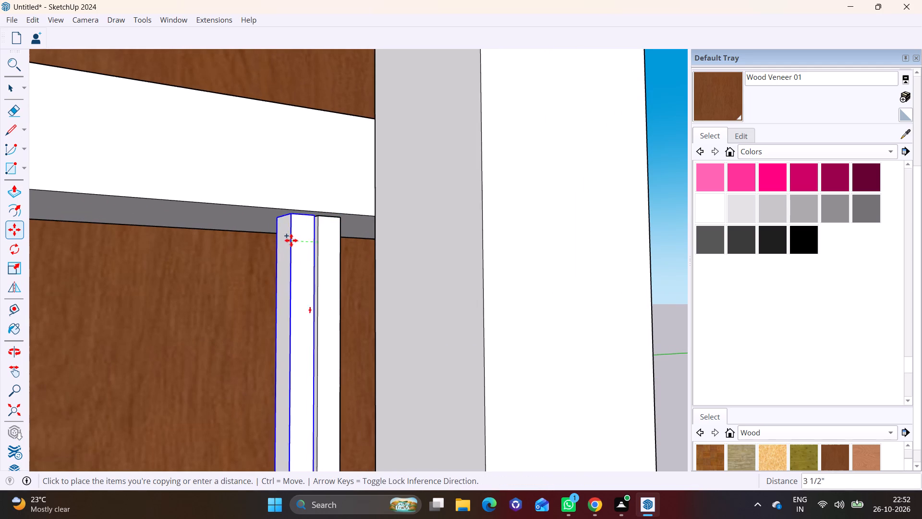
middle_drag(295, 222, 158, 261)
shift+middle_drag(219, 247, 352, 254)
scroll(358, 254, up, 3)
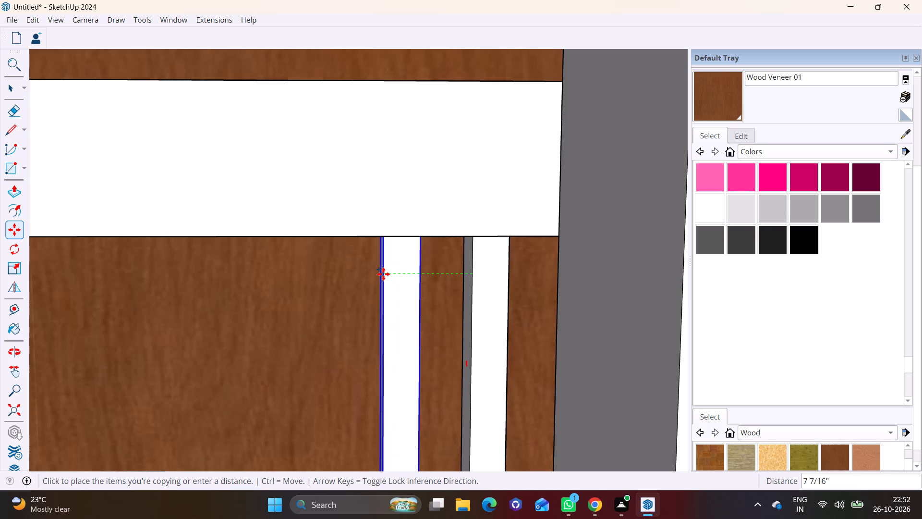
click(390, 275)
click(423, 238)
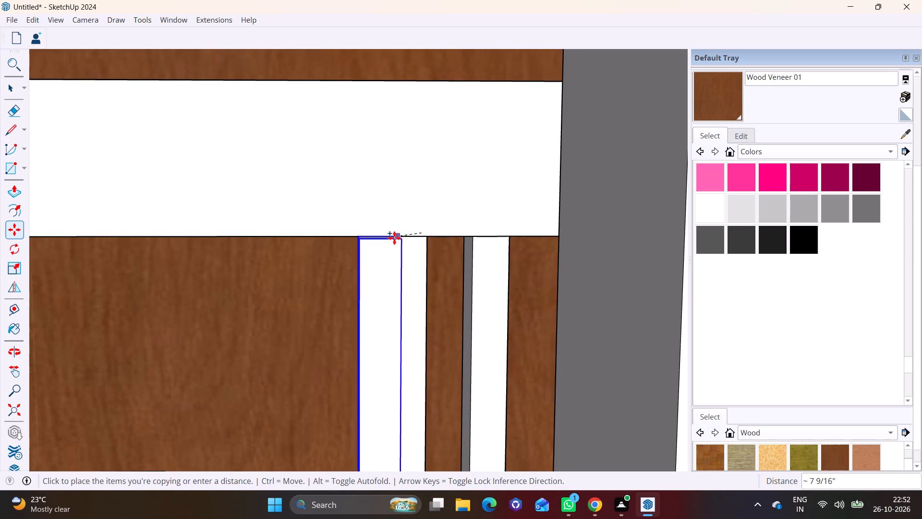
click(366, 236)
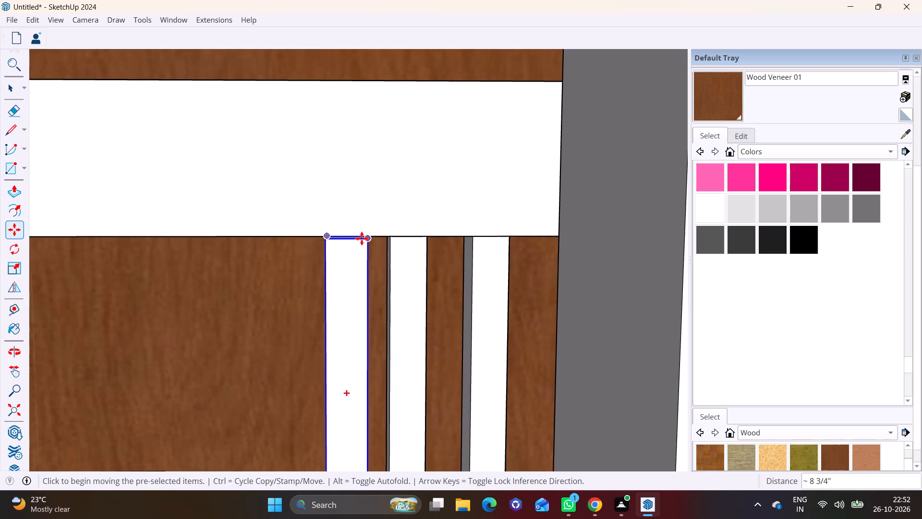
click(364, 238)
click(300, 243)
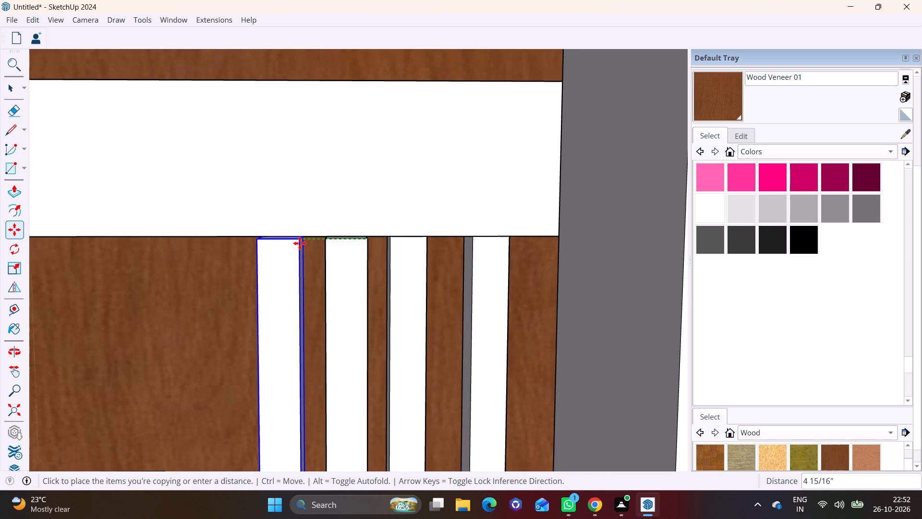
click(303, 240)
click(237, 240)
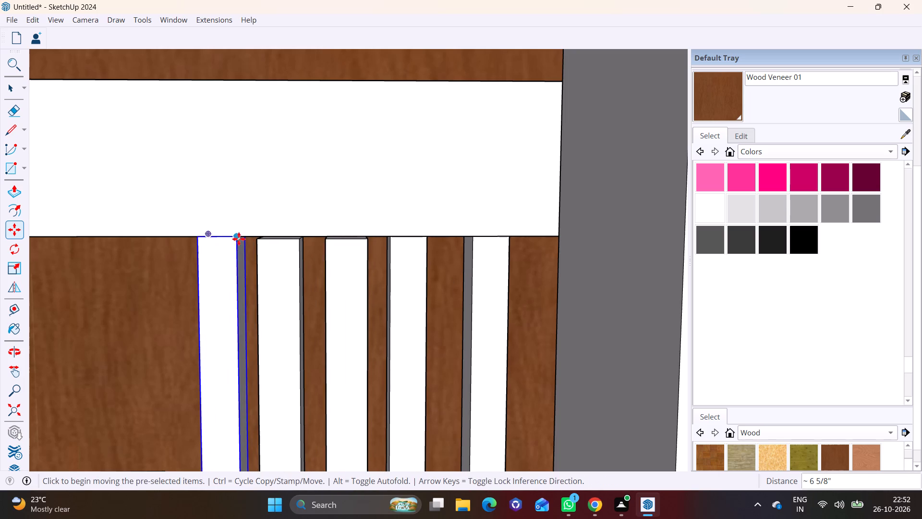
scroll(348, 278, down, 20)
scroll(348, 278, down, 5)
key(space)
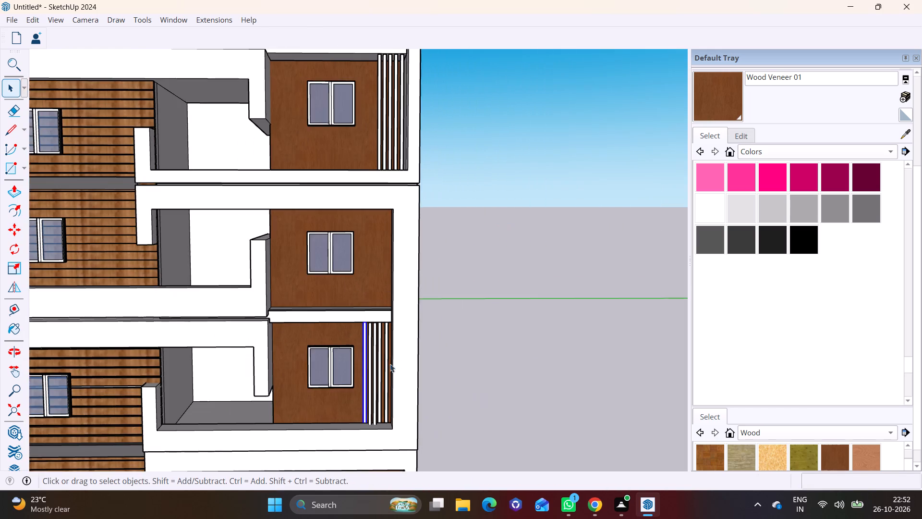
Move the two protruding slats back about 3 11/16" toward the veneered wall, in line with the other slats.
shift+middle_drag(397, 364, 422, 276)
click(477, 297)
middle_drag(398, 313, 516, 310)
scroll(398, 317, up, 1)
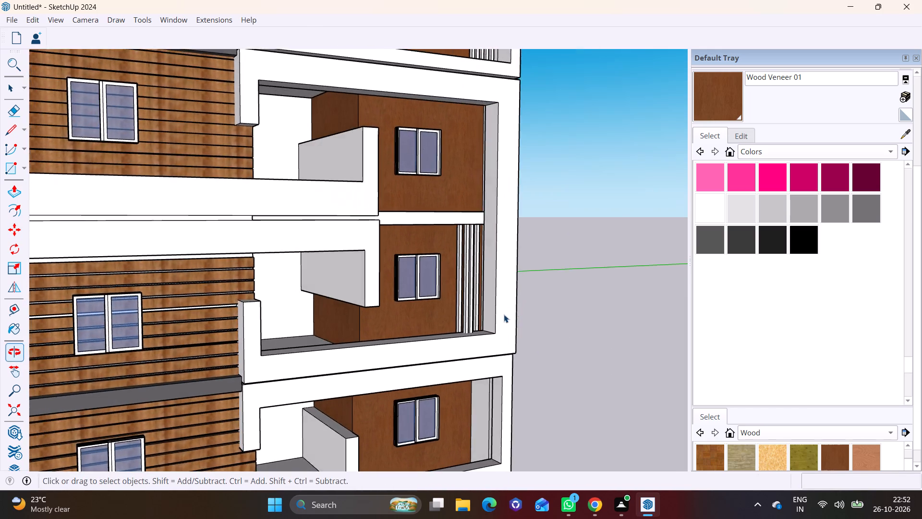
scroll(500, 315, up, 17)
middle_drag(447, 344, 443, 353)
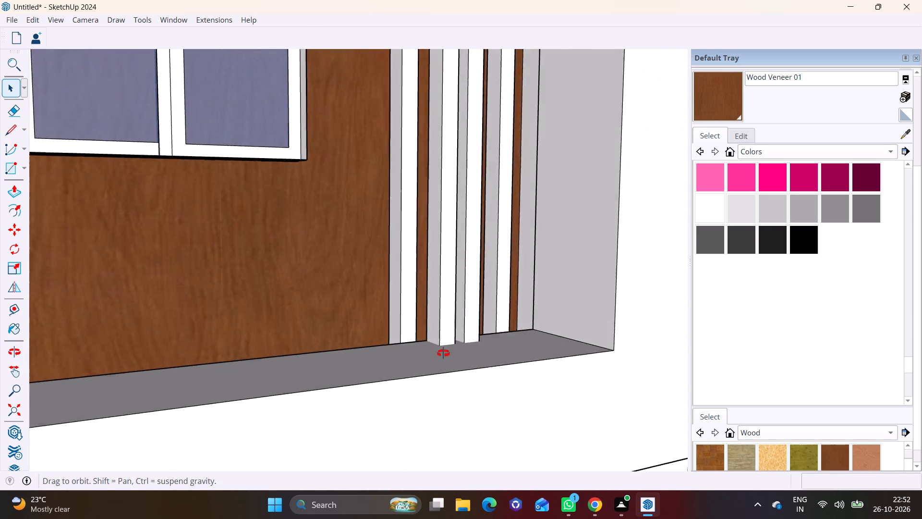
middle_drag(443, 353, 398, 333)
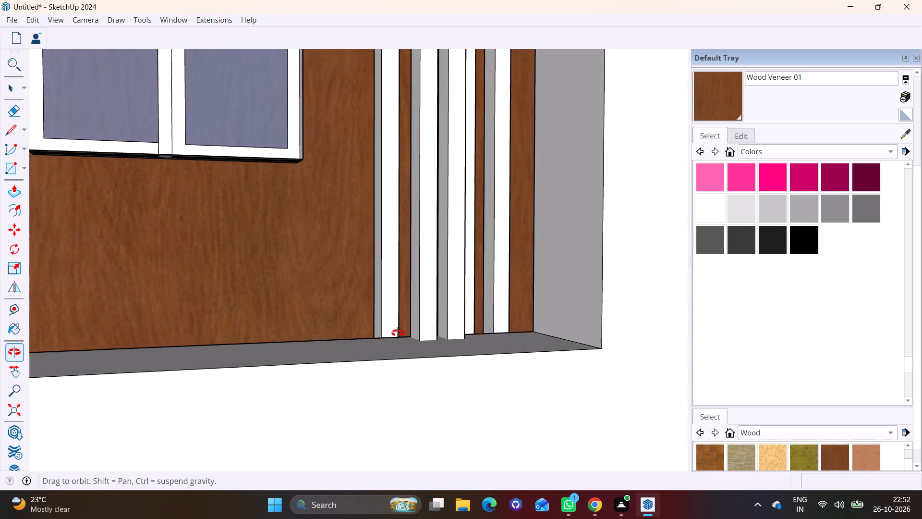
middle_drag(398, 333, 398, 332)
middle_drag(463, 317, 385, 326)
scroll(434, 326, up, 1)
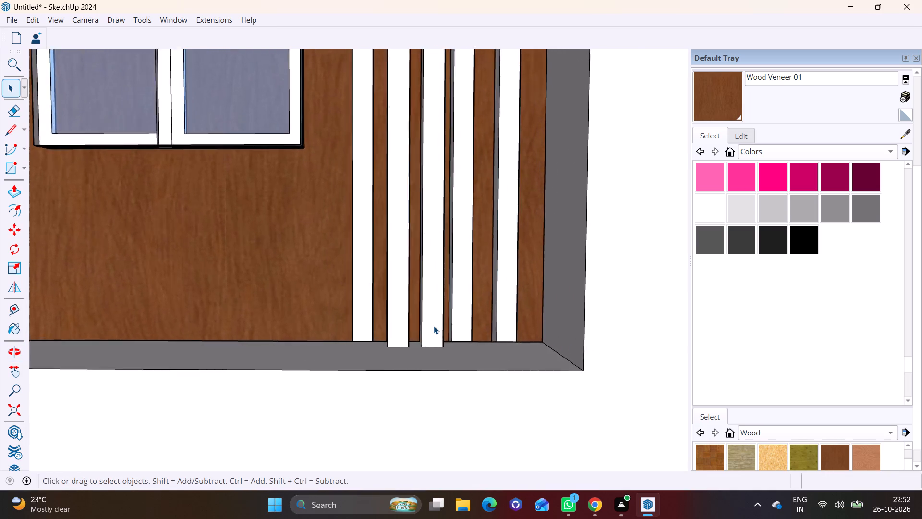
scroll(434, 326, up, 4)
click(434, 327)
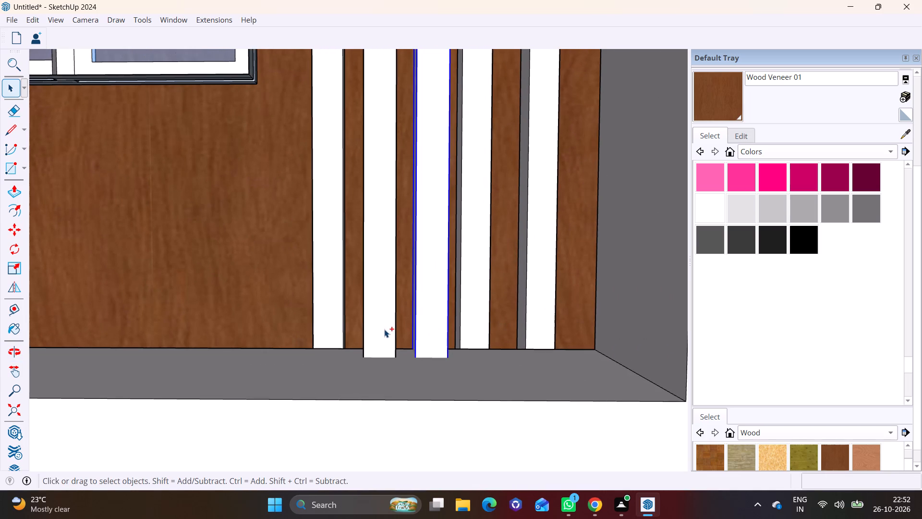
ctrl+click(384, 329)
scroll(459, 339, up, 1)
middle_drag(459, 340, 349, 359)
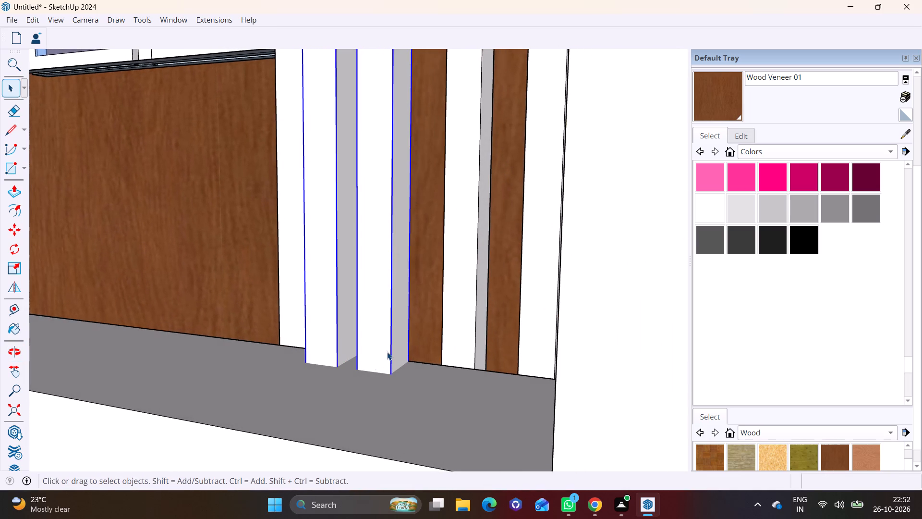
key(m)
click(392, 368)
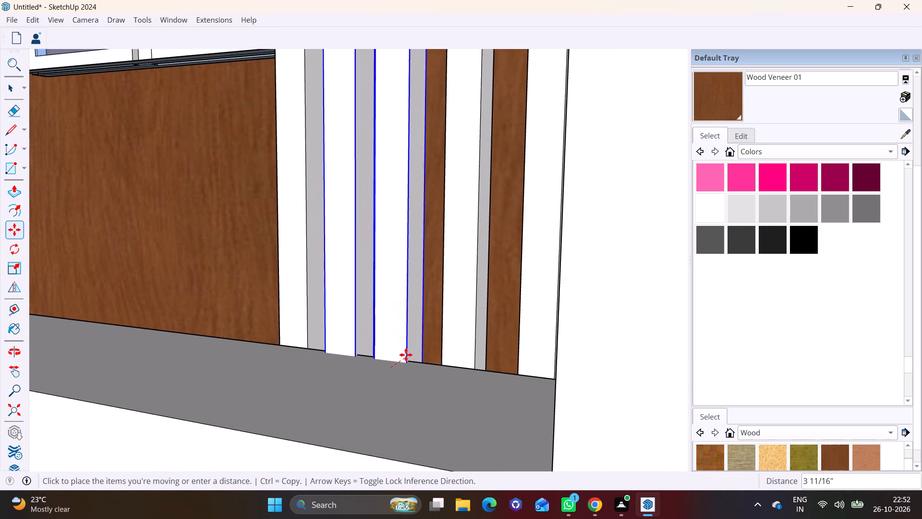
click(407, 354)
key(space)
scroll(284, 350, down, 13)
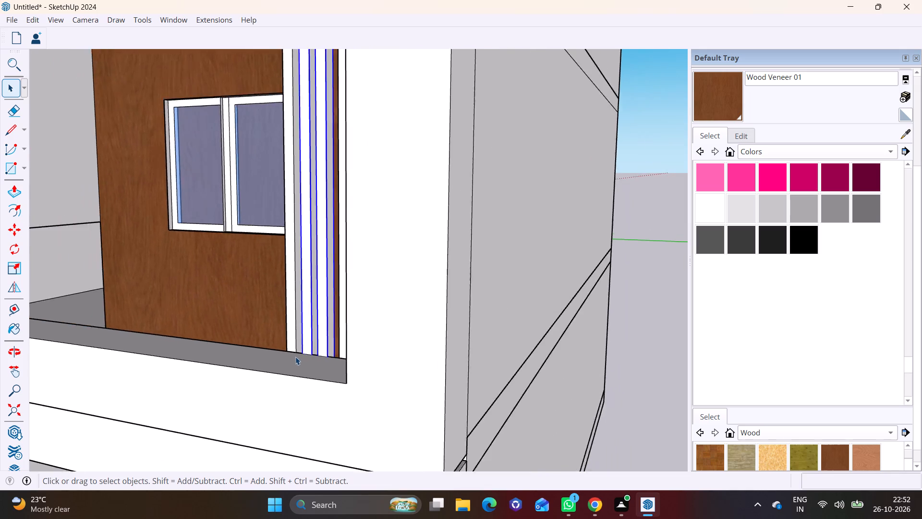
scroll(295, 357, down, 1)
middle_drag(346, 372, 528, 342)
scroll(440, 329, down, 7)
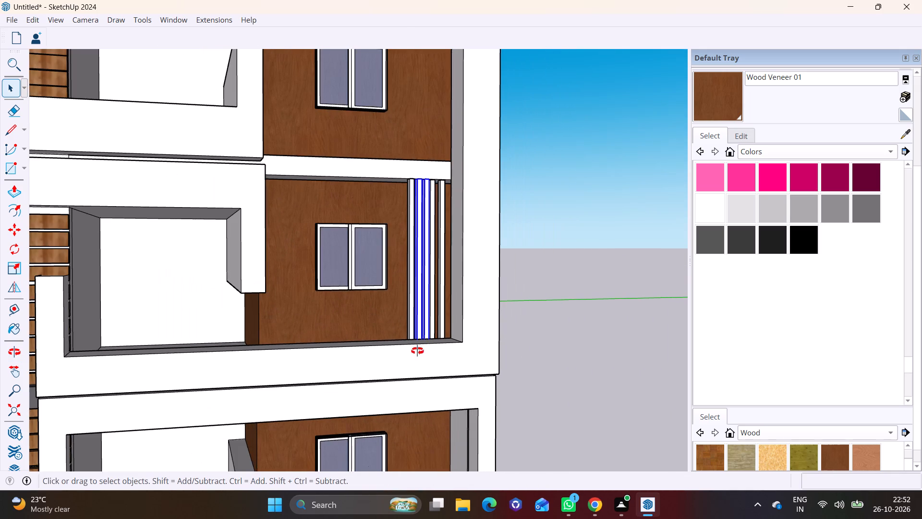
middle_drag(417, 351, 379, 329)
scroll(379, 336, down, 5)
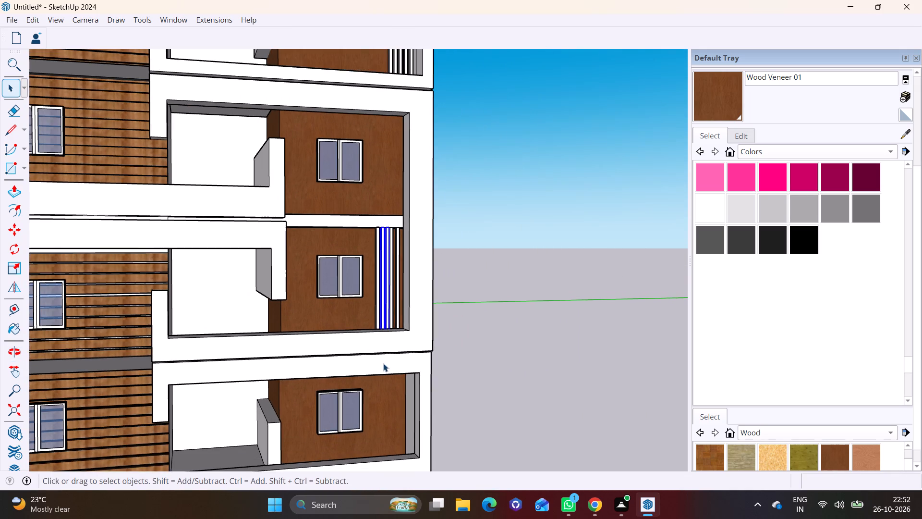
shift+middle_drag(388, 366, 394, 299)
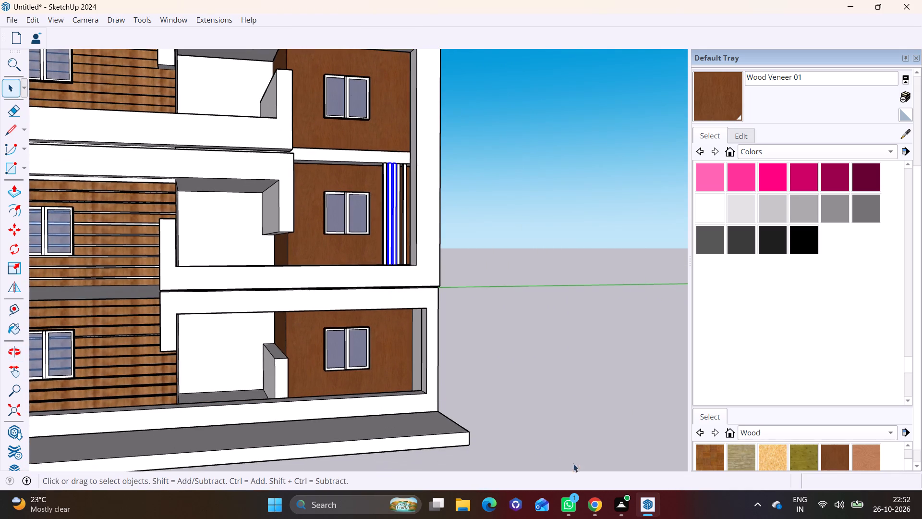
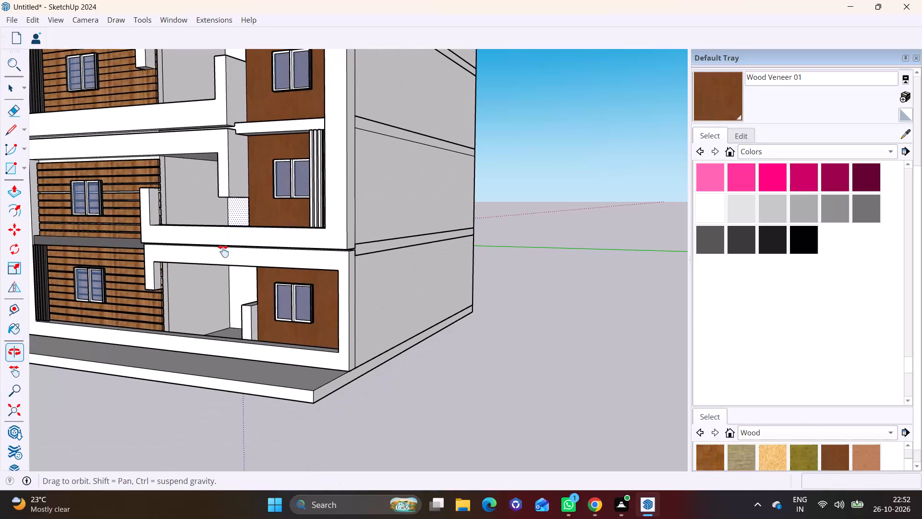
Push/Pull the underside of the white hanging fin beside the lowest storey's slatted wall down about 10 5/8".
scroll(255, 325, down, 1)
middle_drag(255, 316, 258, 318)
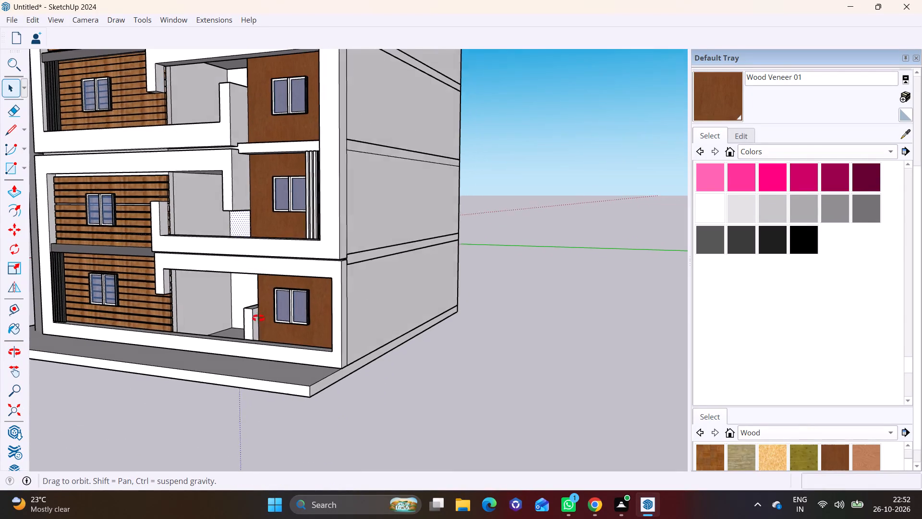
middle_drag(258, 318, 463, 285)
scroll(317, 237, up, 4)
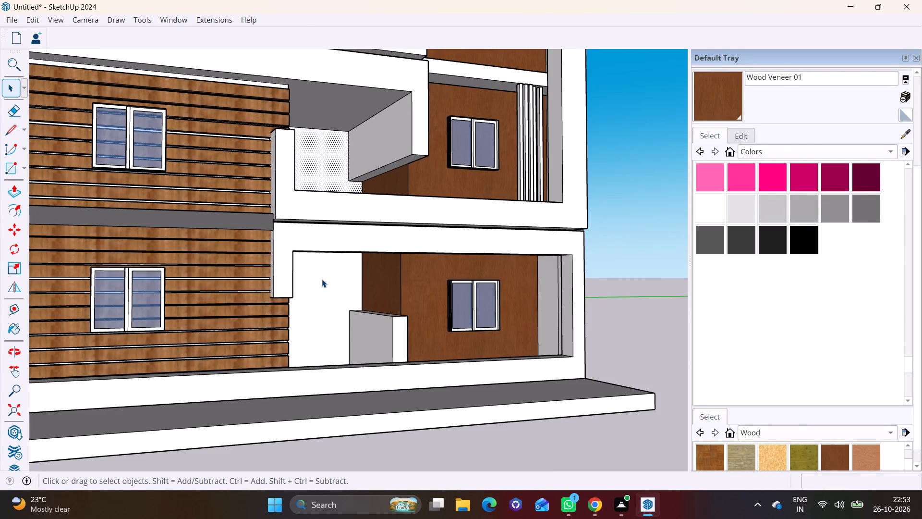
middle_drag(314, 270, 301, 204)
scroll(284, 238, up, 4)
click(271, 245)
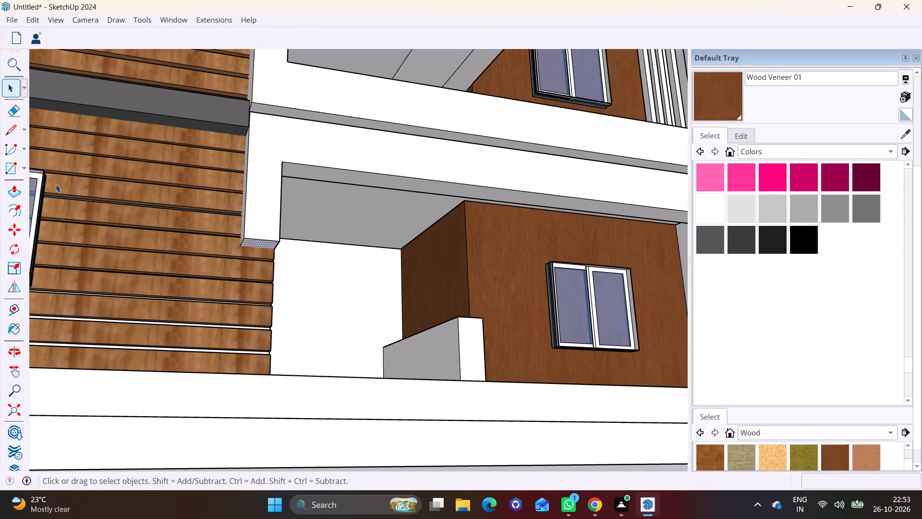
click(10, 185)
click(263, 242)
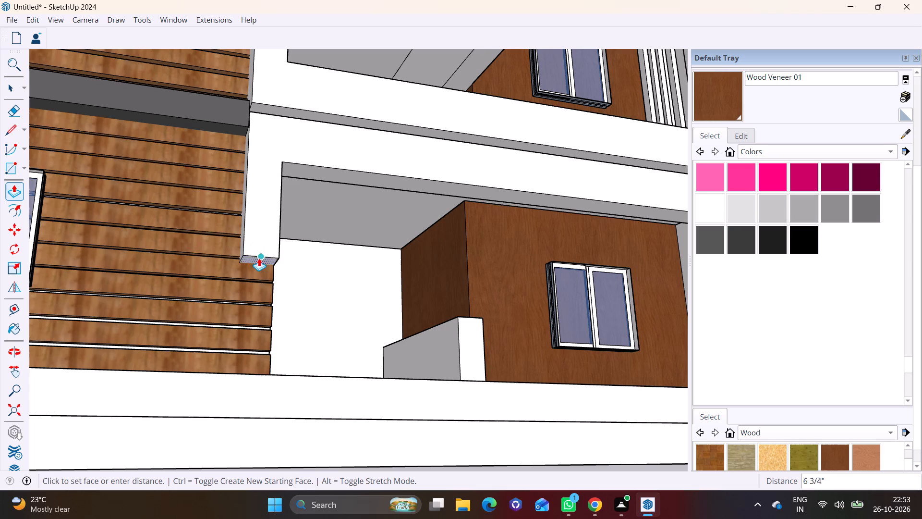
click(256, 266)
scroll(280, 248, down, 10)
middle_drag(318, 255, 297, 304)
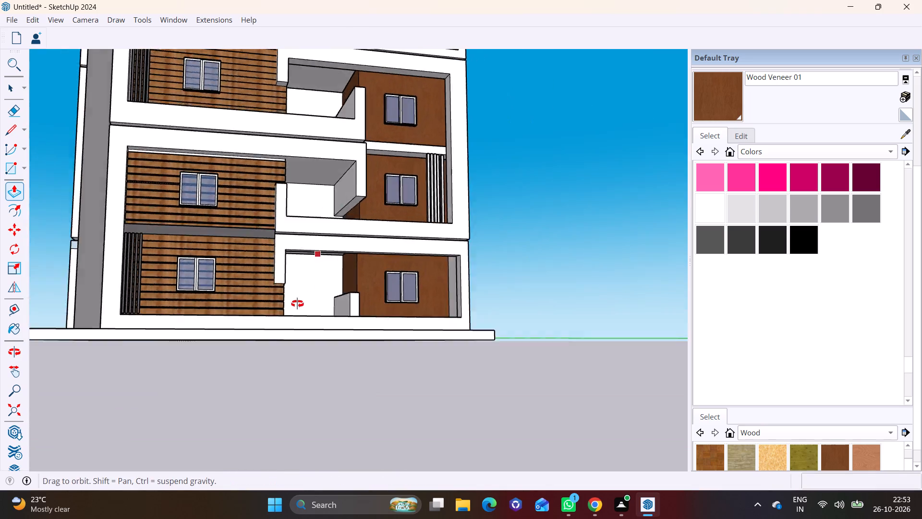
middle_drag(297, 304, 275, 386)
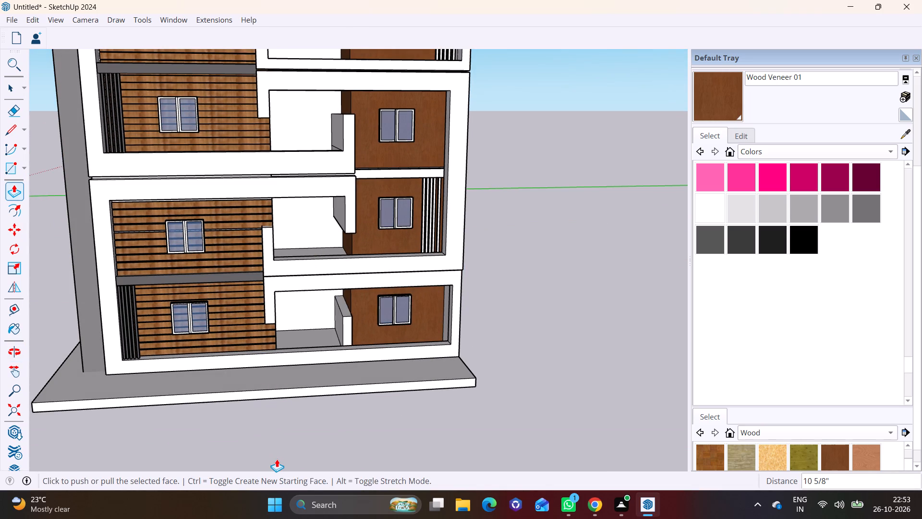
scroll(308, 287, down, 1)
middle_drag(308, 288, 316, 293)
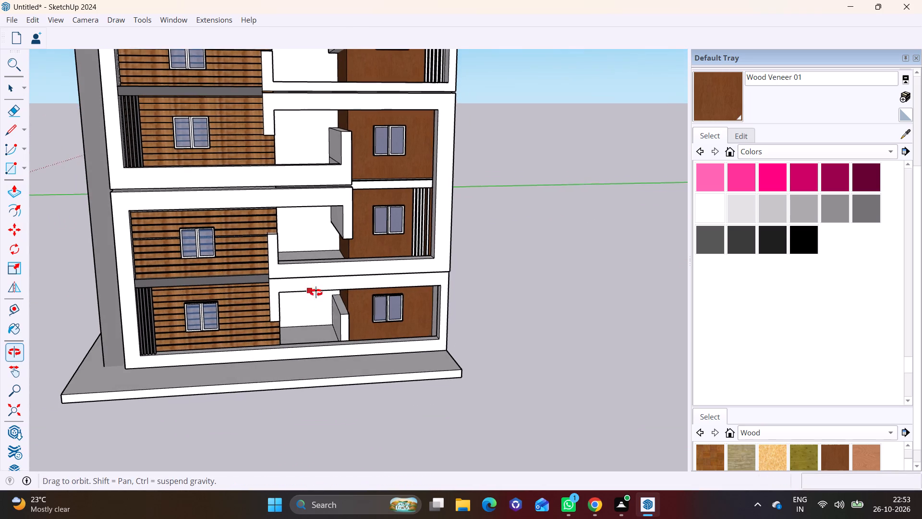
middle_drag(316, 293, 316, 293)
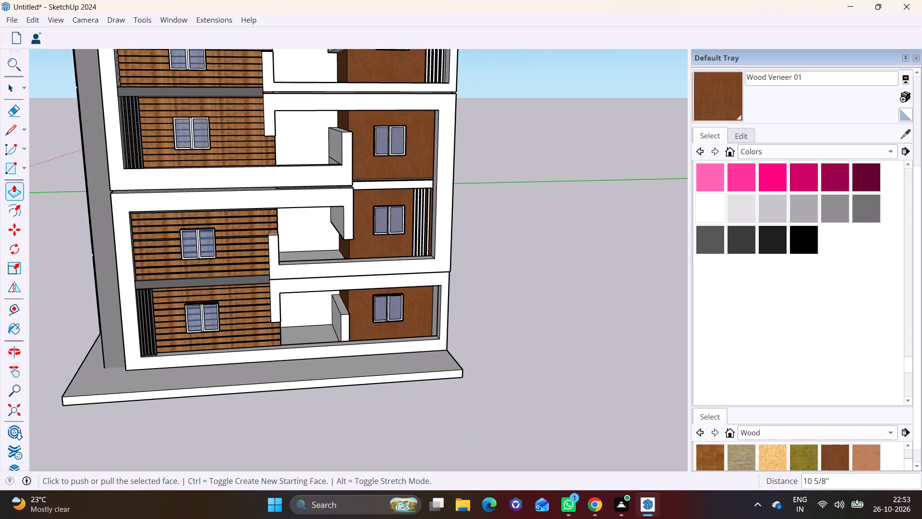
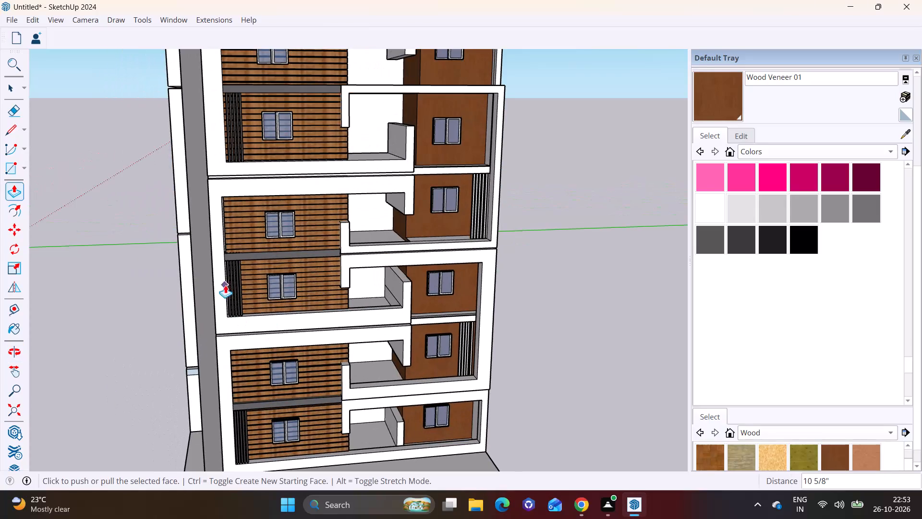
Copy the window on the top storey's wood-veneered wall onto the adjacent balcony's white back wall, about 14' 4" away.
middle_drag(243, 279, 240, 250)
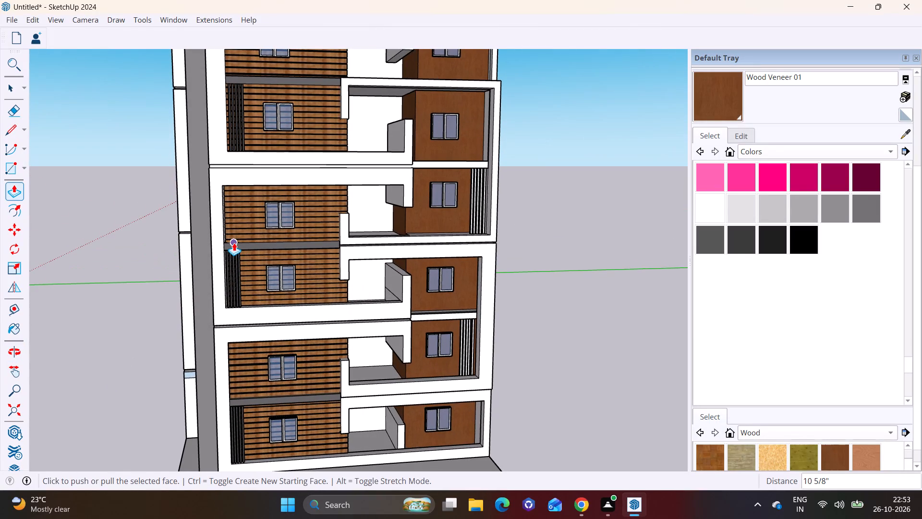
middle_drag(273, 238, 278, 178)
shift+middle_drag(266, 170, 258, 325)
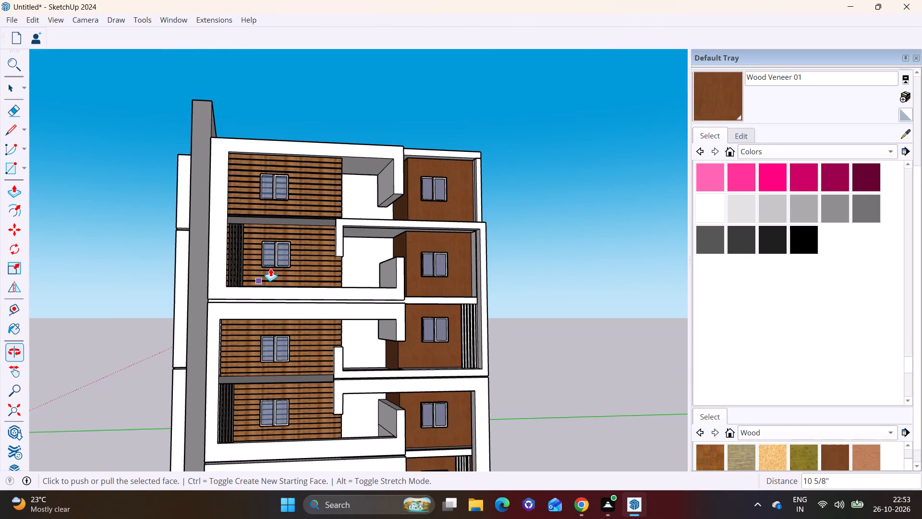
middle_drag(302, 250, 307, 274)
scroll(340, 203, up, 7)
middle_drag(336, 207, 328, 214)
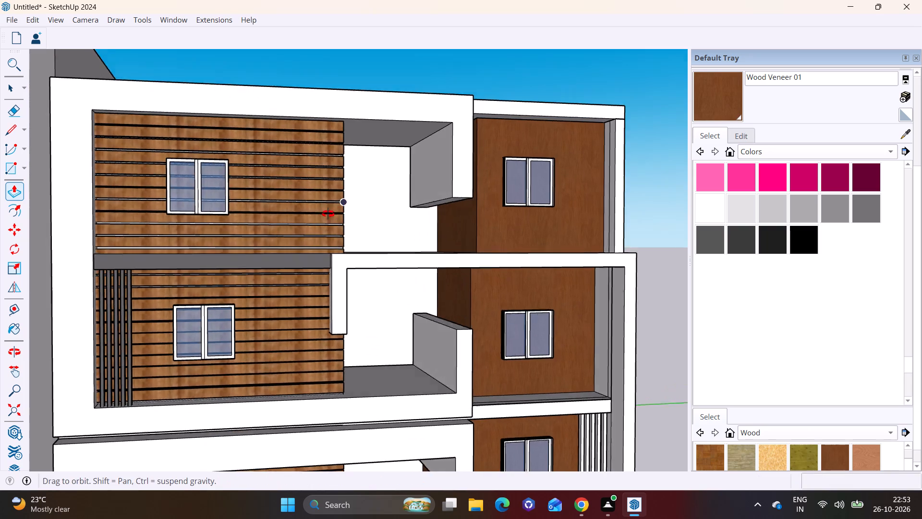
middle_drag(328, 214, 294, 240)
scroll(294, 239, down, 2)
scroll(363, 234, up, 2)
shift+middle_drag(363, 234, 378, 174)
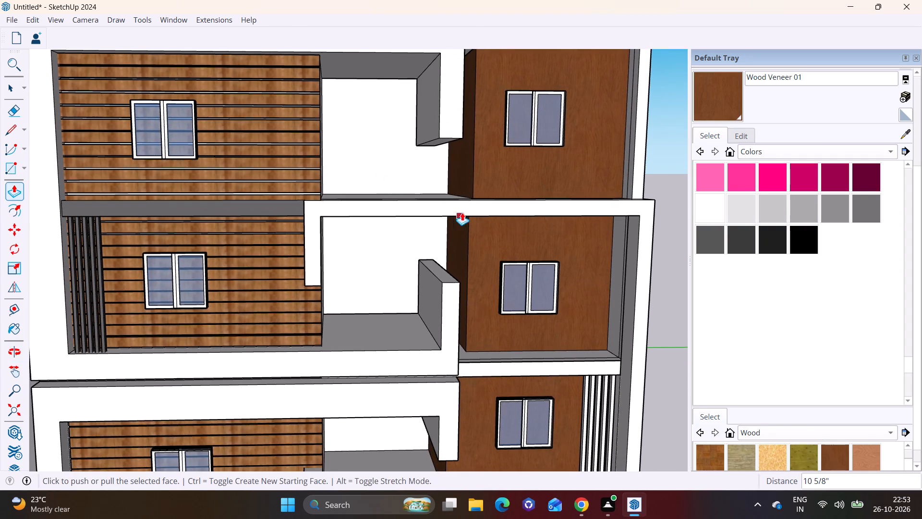
key(space)
click(509, 145)
key(m)
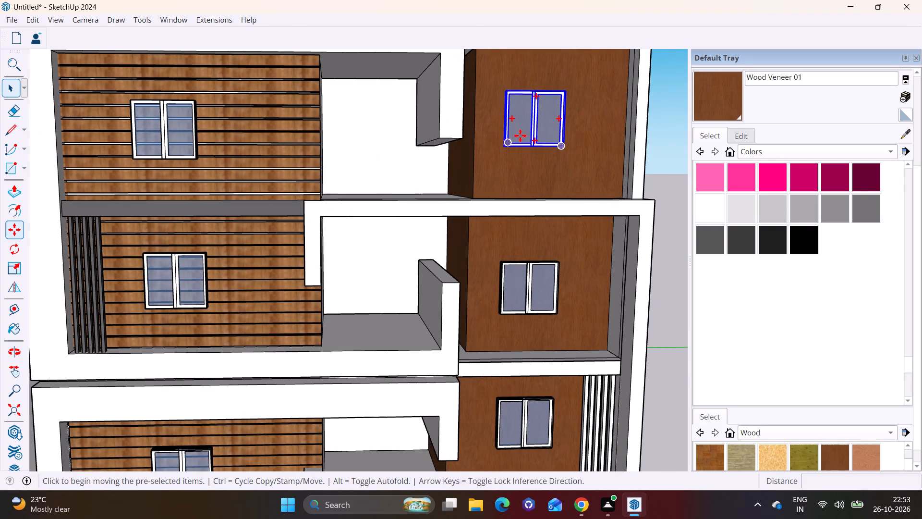
click(552, 90)
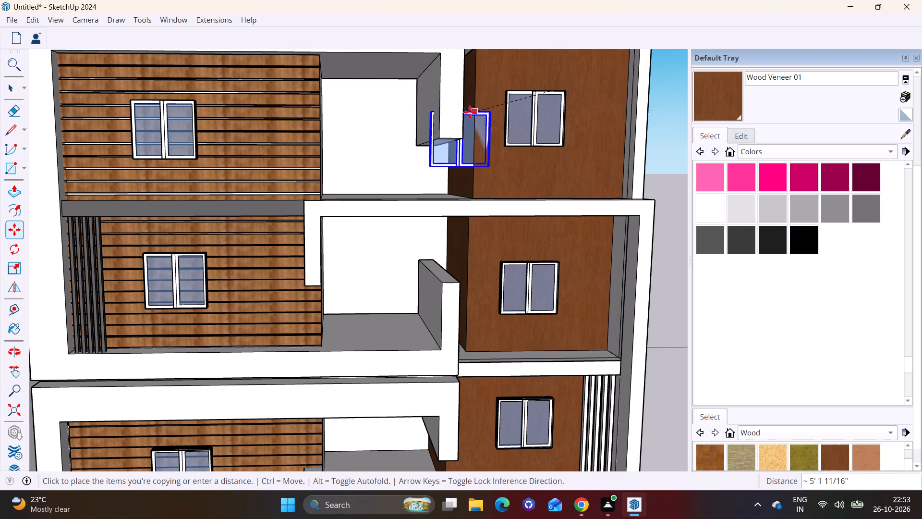
scroll(388, 106, up, 5)
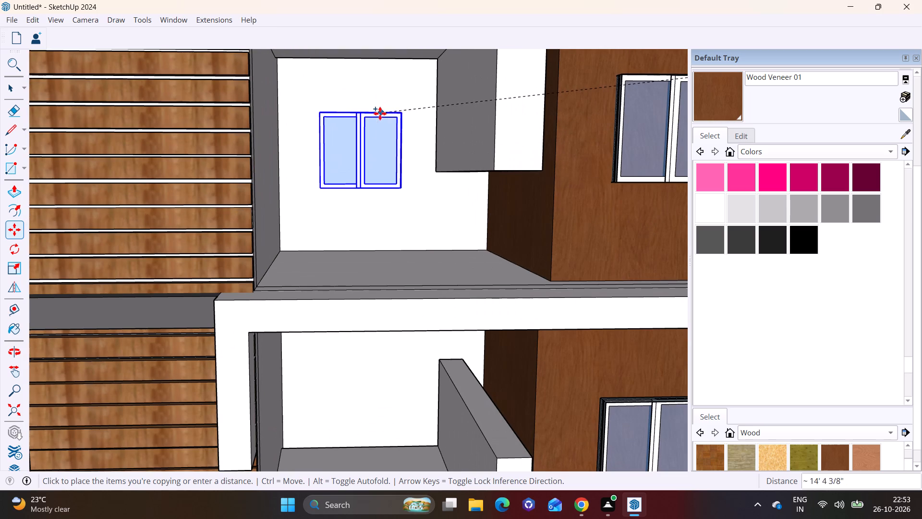
click(377, 109)
Move the copied window about 1' 8" by its lower corner, closer to the floor along the top balcony's back wall.
middle_drag(376, 147, 326, 227)
scroll(322, 214, down, 4)
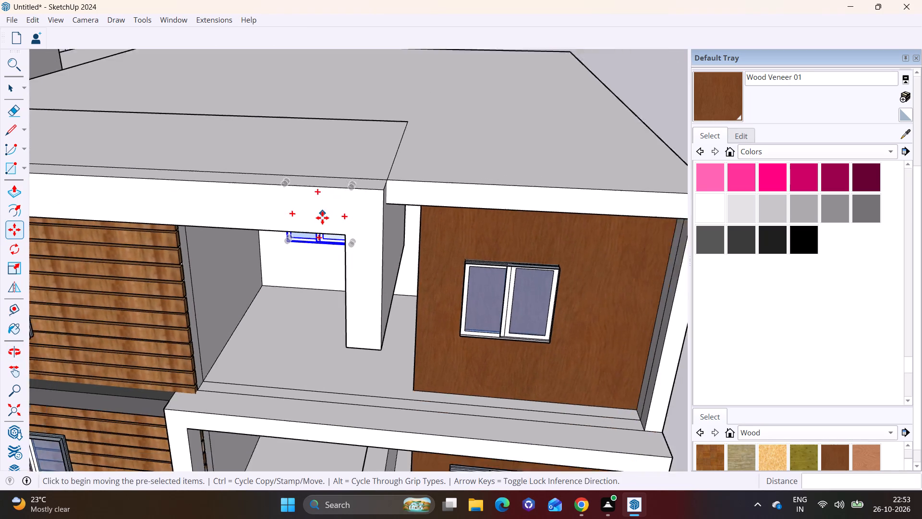
scroll(322, 218, down, 2)
shift+middle_drag(324, 231, 416, 63)
middle_drag(410, 128, 406, 134)
middle_drag(403, 123, 445, 50)
scroll(376, 96, up, 1)
middle_drag(395, 116, 402, 136)
shift+middle_drag(385, 104, 383, 247)
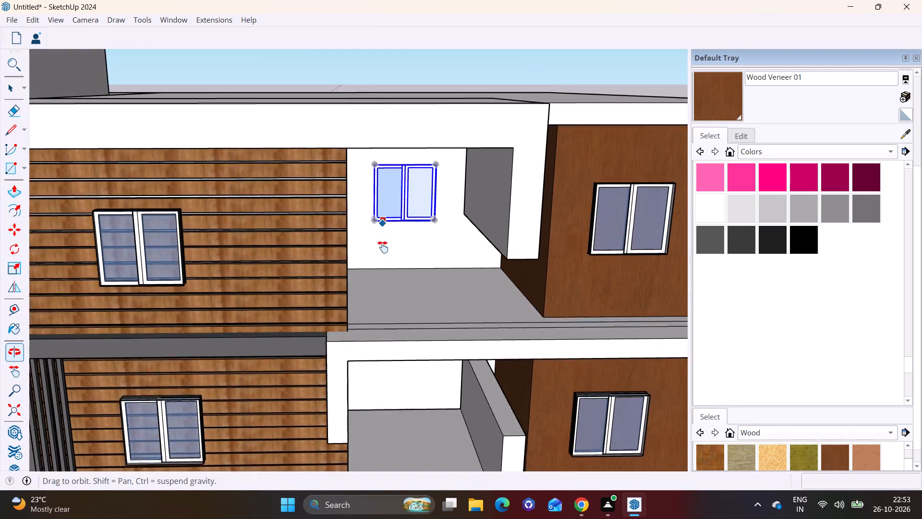
shift+middle_drag(383, 247, 383, 260)
middle_drag(389, 211, 413, 131)
scroll(428, 172, up, 8)
middle_drag(449, 230, 450, 244)
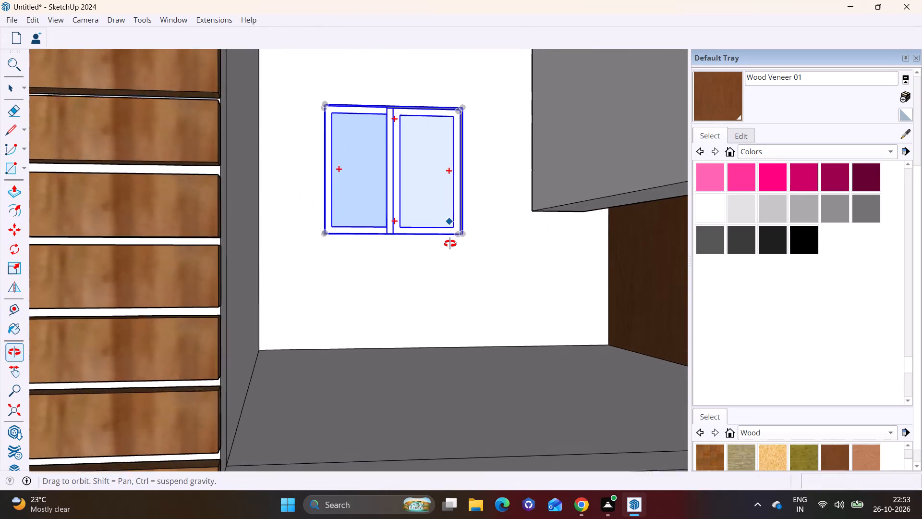
middle_drag(450, 244, 449, 250)
click(324, 231)
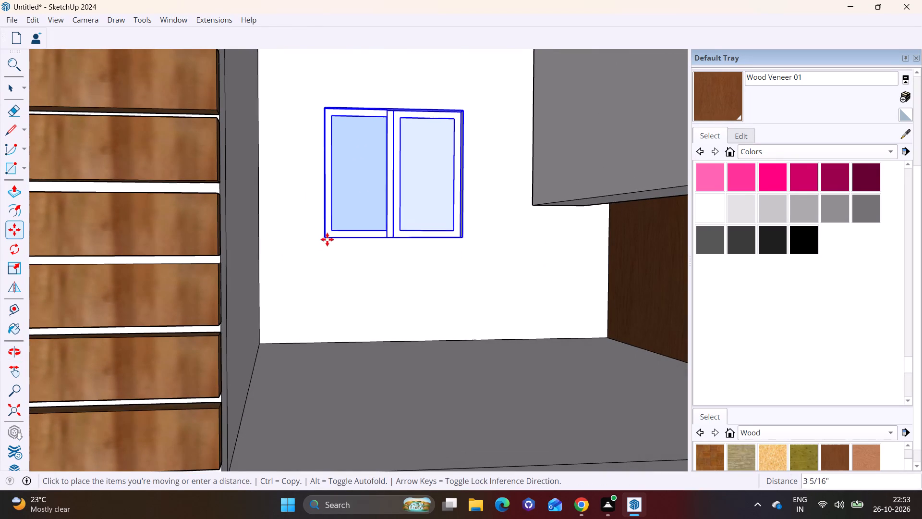
middle_drag(338, 234, 382, 293)
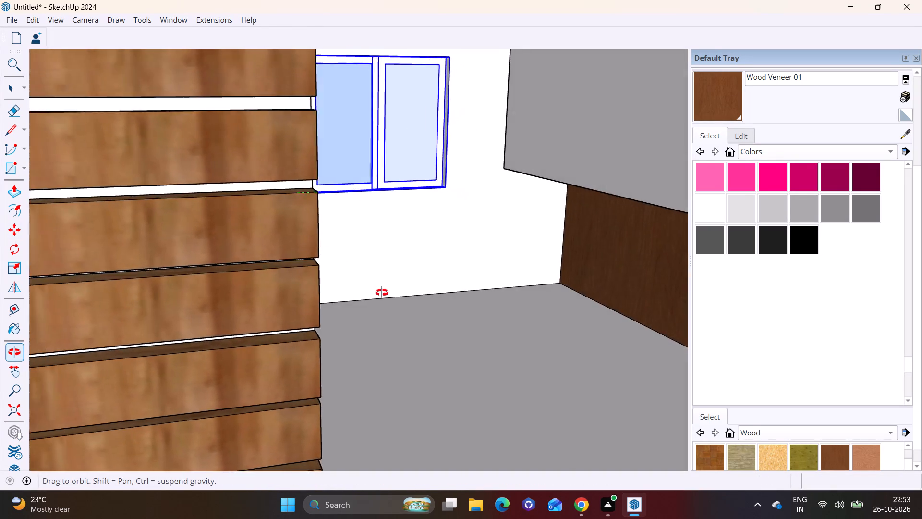
middle_drag(382, 293, 406, 273)
middle_drag(383, 229, 323, 247)
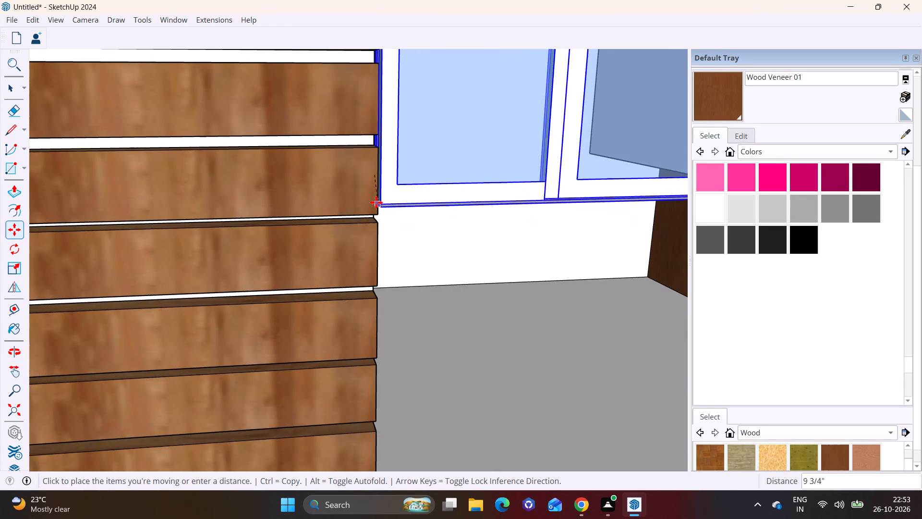
scroll(379, 198, down, 2)
scroll(401, 252, down, 2)
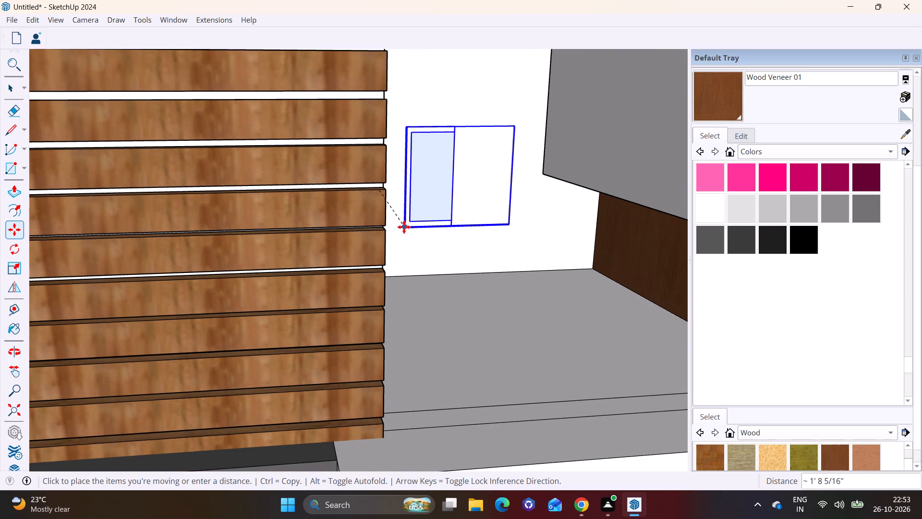
click(400, 224)
Move the copied window by its other lower corner so both panes sit proud of the top balcony's back wall.
middle_drag(478, 248, 384, 259)
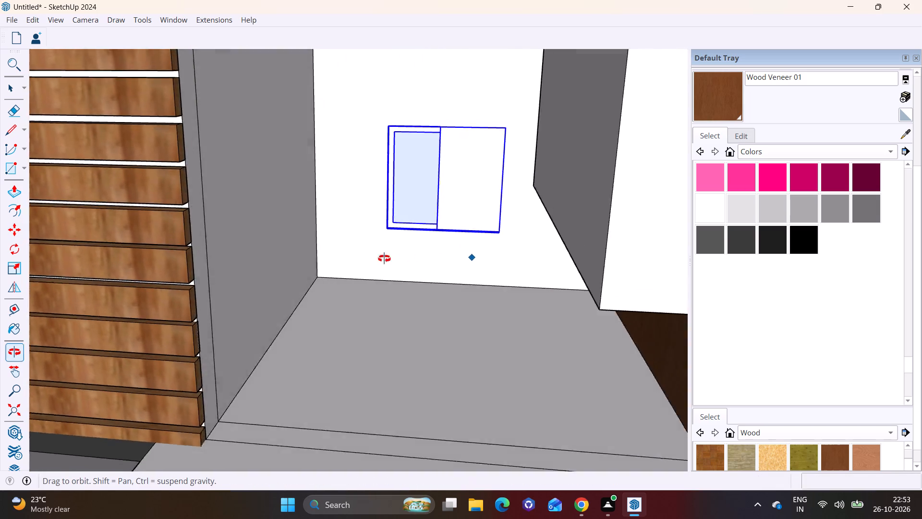
middle_drag(384, 259, 381, 280)
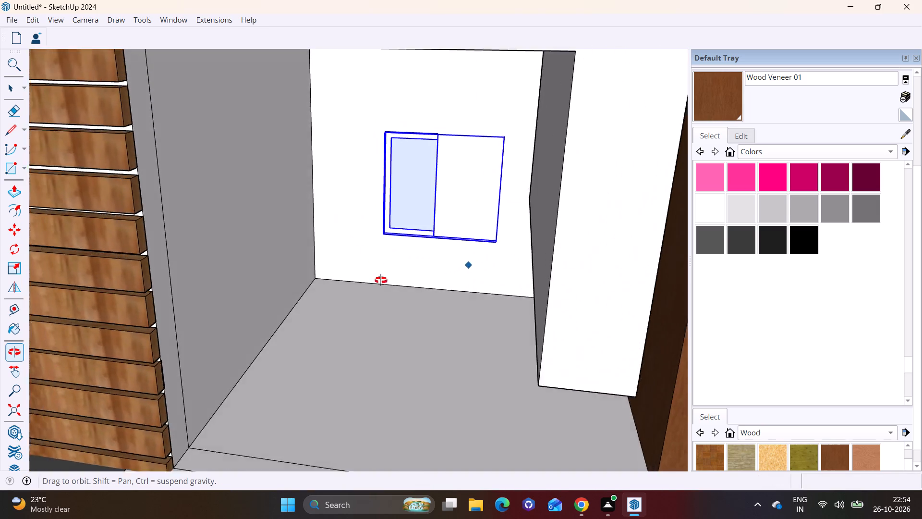
middle_drag(381, 280, 367, 322)
middle_drag(341, 282, 385, 134)
middle_drag(381, 229, 374, 281)
shift+middle_drag(396, 237, 399, 106)
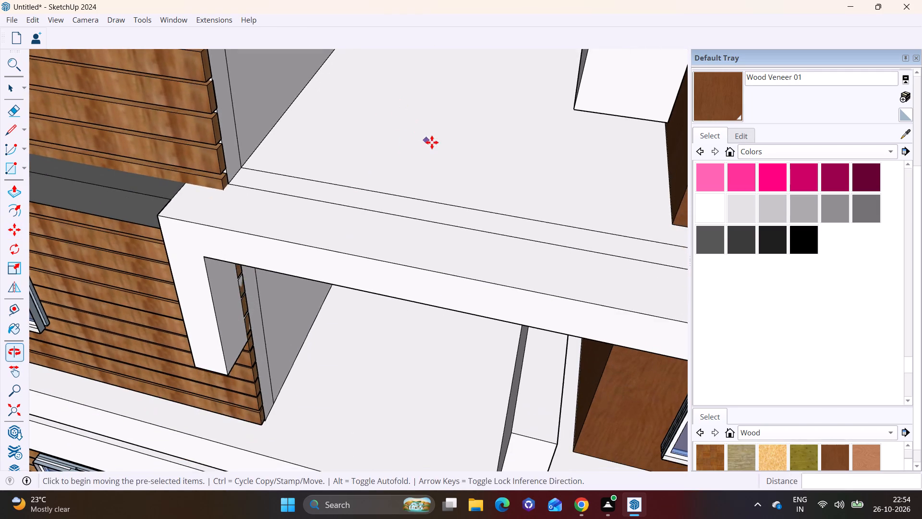
middle_drag(426, 154, 389, 270)
middle_drag(400, 253, 402, 102)
shift+middle_drag(412, 121, 384, 273)
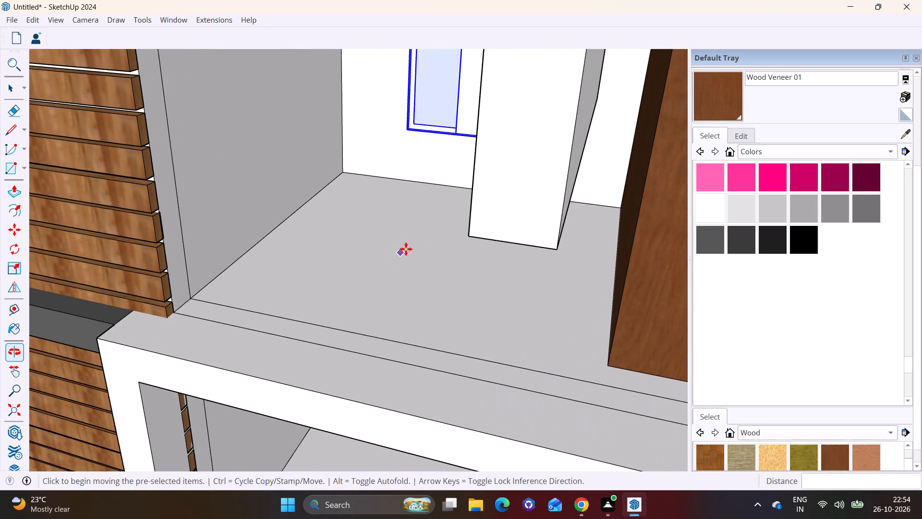
middle_drag(406, 249, 426, 235)
click(507, 135)
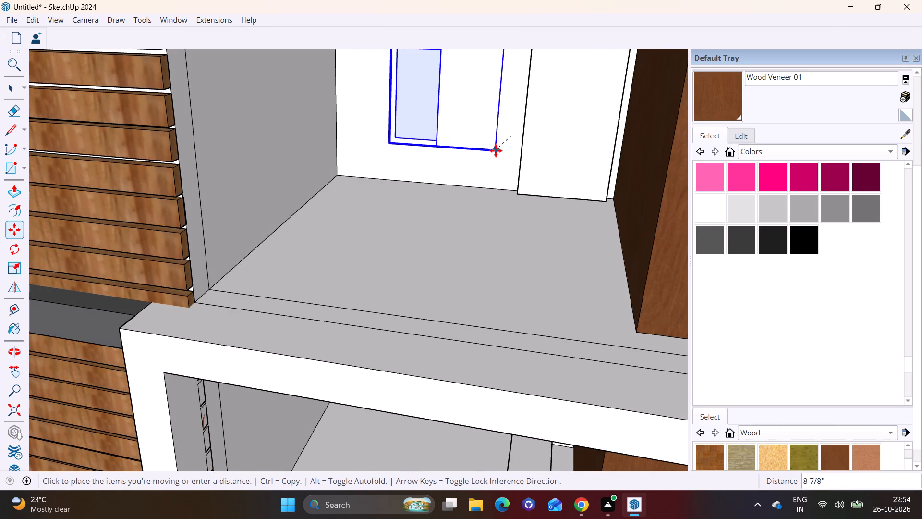
click(511, 137)
key(space)
click(453, 170)
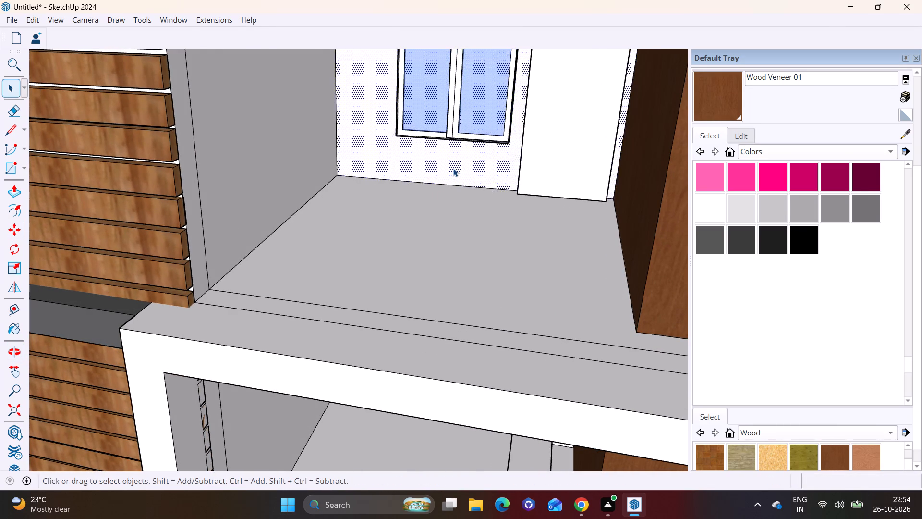
Copy the top balcony's window straight down about 9' 4" onto the back wall of the balcony one storey below.
scroll(453, 168, down, 5)
shift+middle_drag(455, 175, 527, 117)
shift+scroll(527, 117, down, 1)
scroll(537, 206, down, 7)
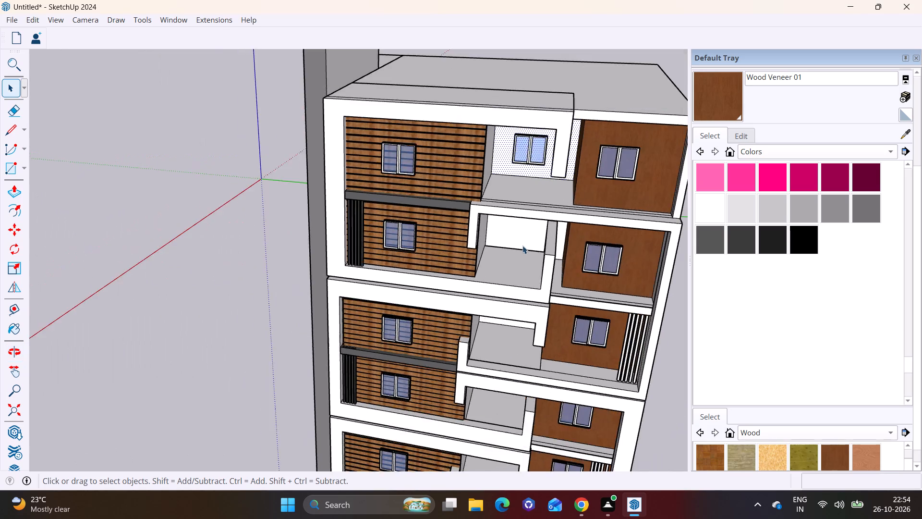
middle_drag(524, 246, 549, 177)
scroll(516, 155, up, 3)
key(space)
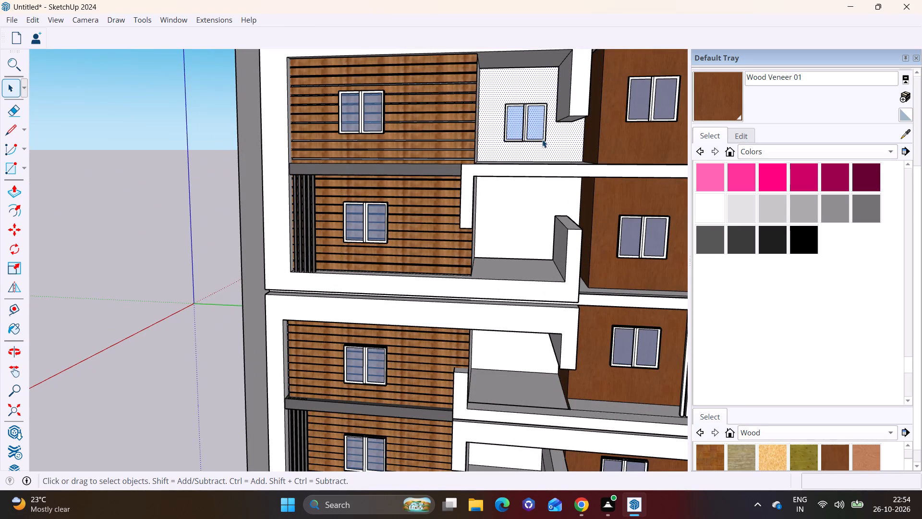
click(542, 139)
key(m)
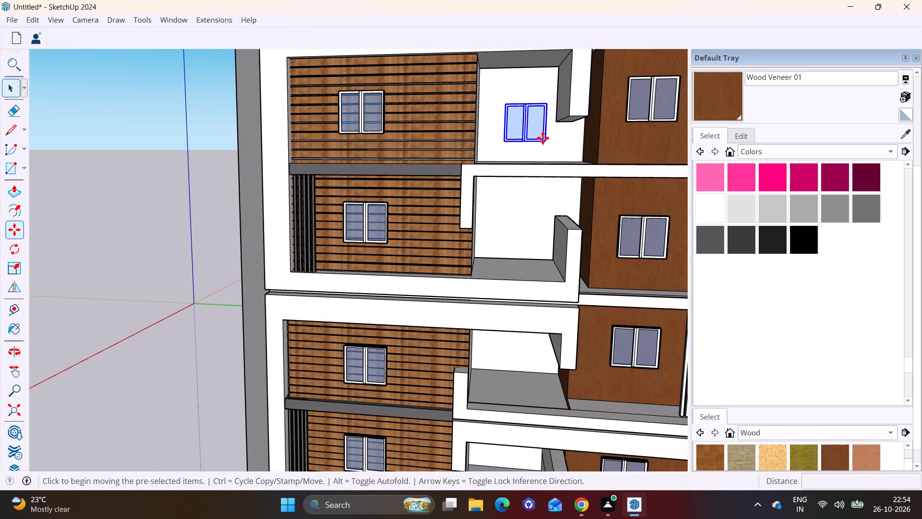
click(544, 106)
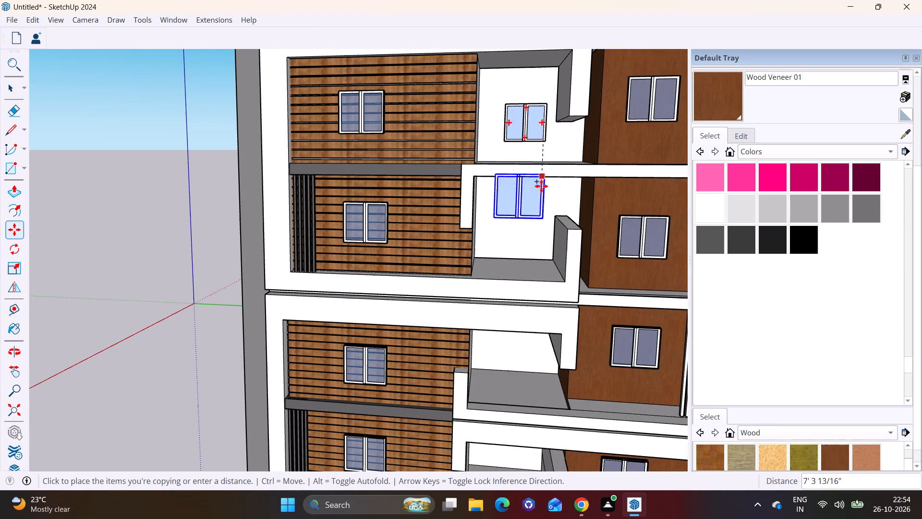
click(534, 201)
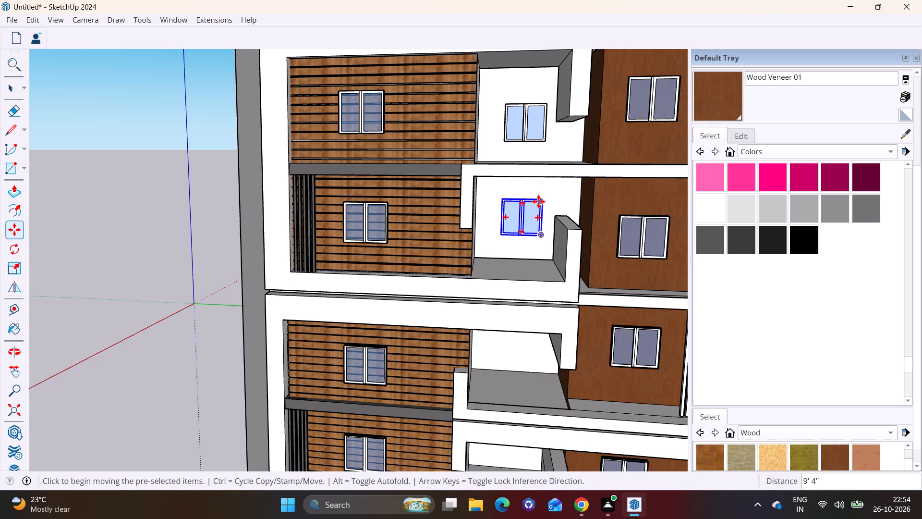
Copy the balcony window down onto the back walls of the third and fourth storeys from the top, starting about 12' 10" down.
click(538, 201)
shift+middle_drag(537, 304, 537, 193)
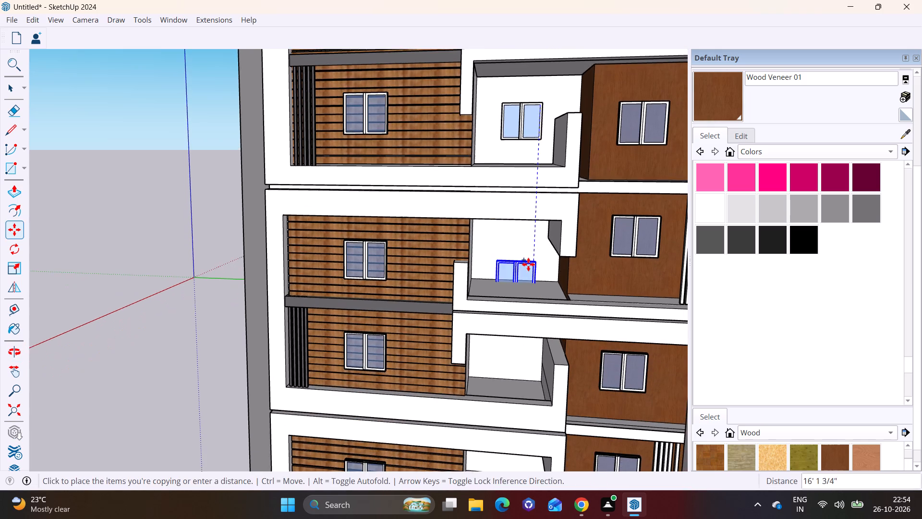
middle_drag(528, 263, 530, 222)
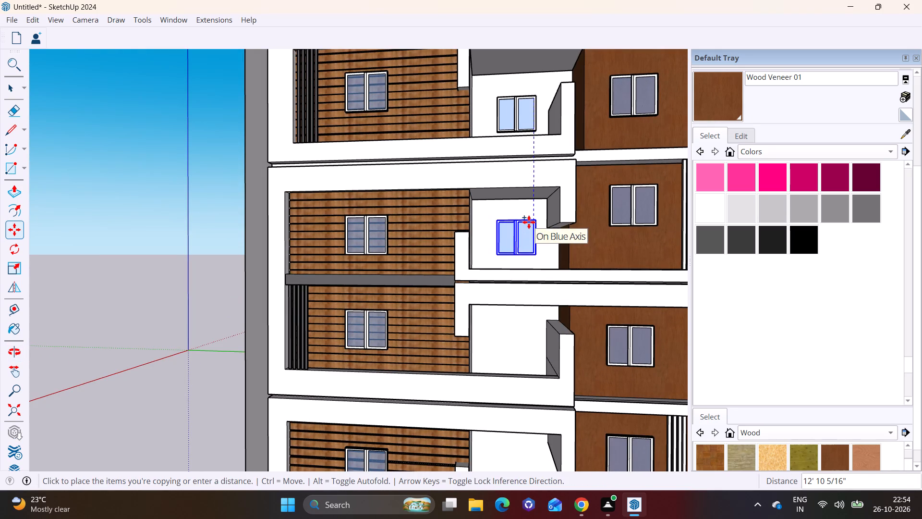
click(529, 222)
click(536, 224)
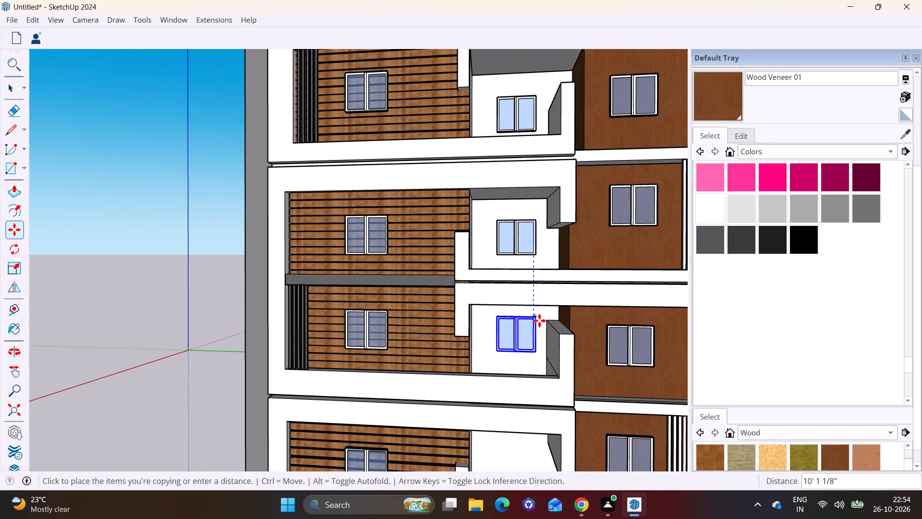
click(536, 326)
Copy the balcony window down onto the back walls of the two lowest storeys, starting about 11' 5" down.
middle_drag(539, 317, 536, 215)
click(533, 222)
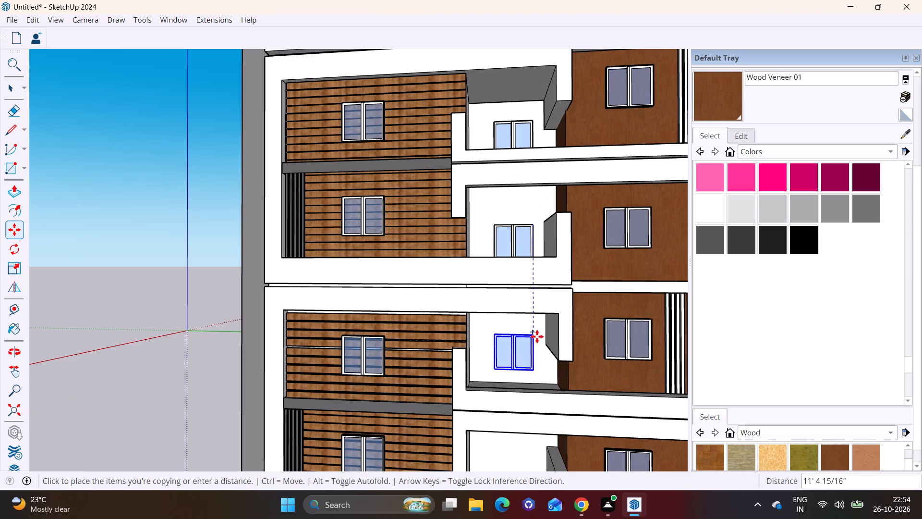
click(537, 338)
middle_drag(544, 337, 517, 207)
click(505, 210)
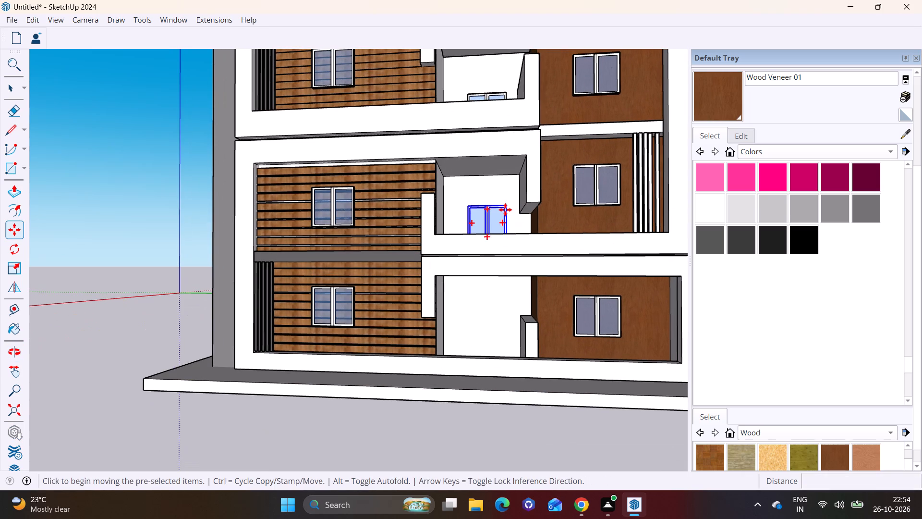
click(507, 302)
key(space)
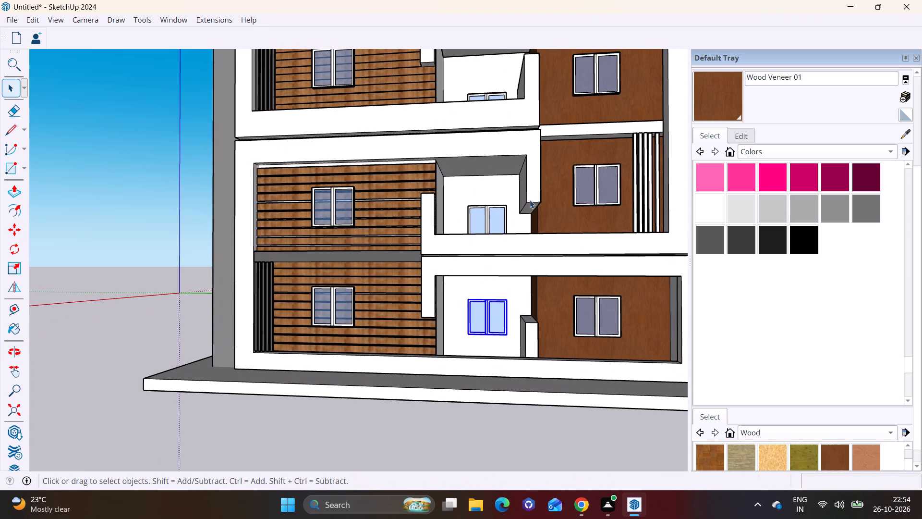
Paint the balcony back walls of the two lowest storeys with Wood Veneer 02 from the Wood collection.
drag(787, 437, 787, 453)
scroll(787, 442, down, 3)
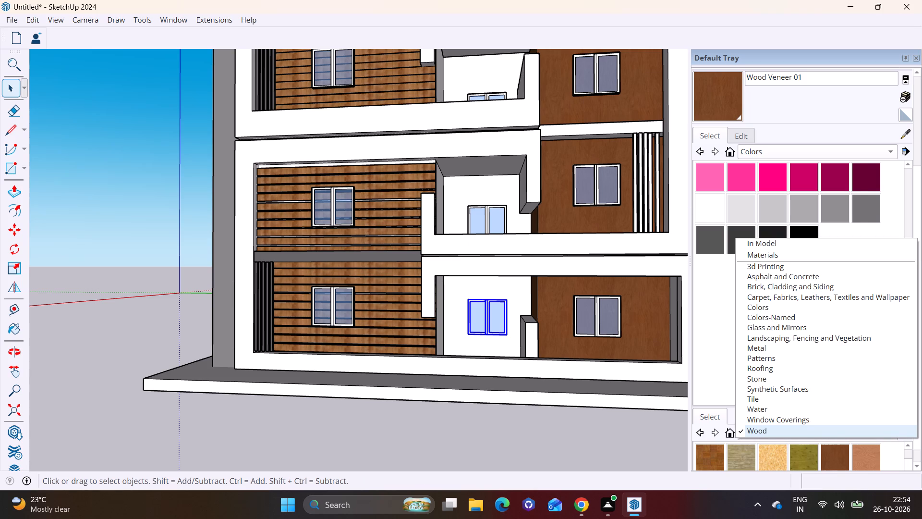
scroll(737, 447, down, 3)
scroll(778, 452, up, 5)
click(869, 454)
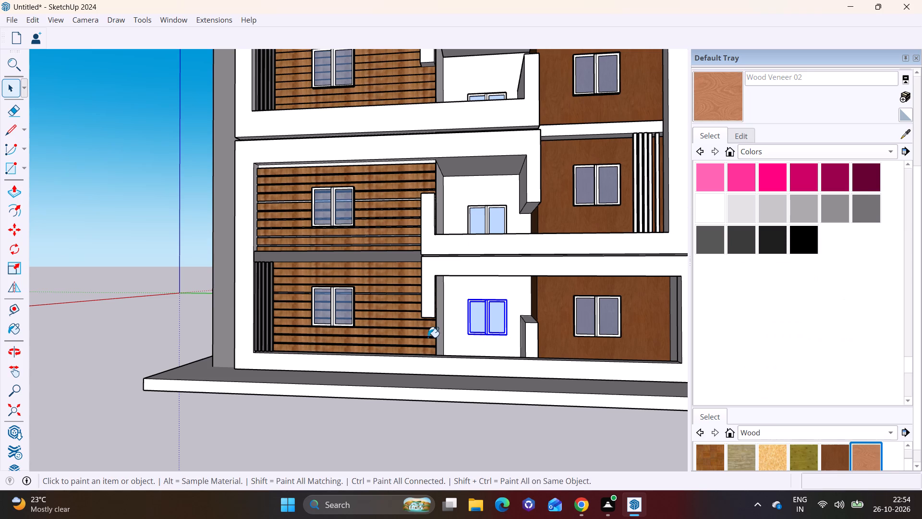
click(509, 300)
click(509, 200)
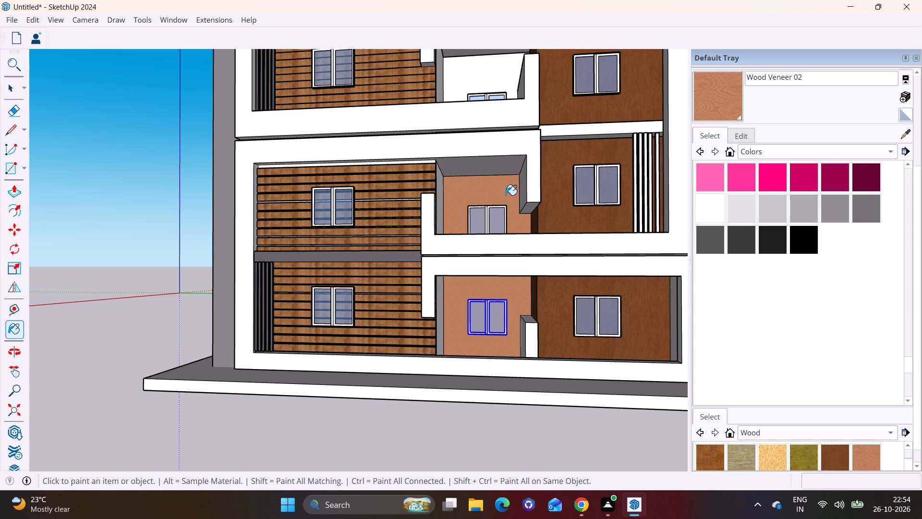
Paint the balcony back walls of the four upper storeys with the same Wood Veneer 02.
shift+middle_drag(496, 154, 506, 375)
click(521, 262)
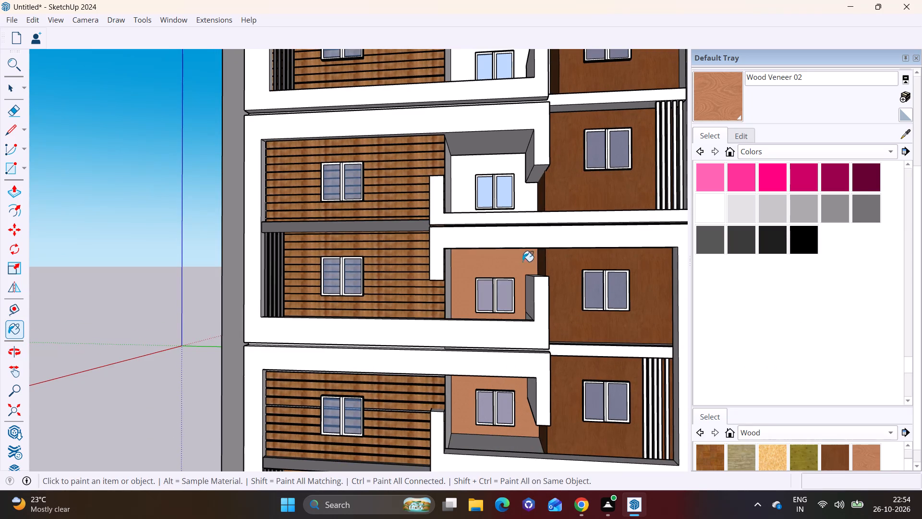
click(522, 197)
shift+middle_drag(522, 200, 522, 432)
click(518, 284)
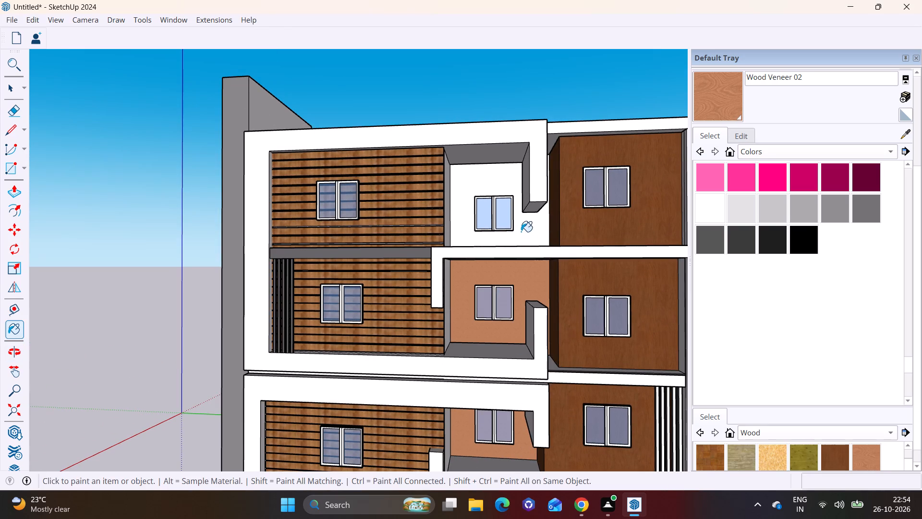
click(521, 222)
scroll(507, 256, down, 9)
key(space)
click(658, 346)
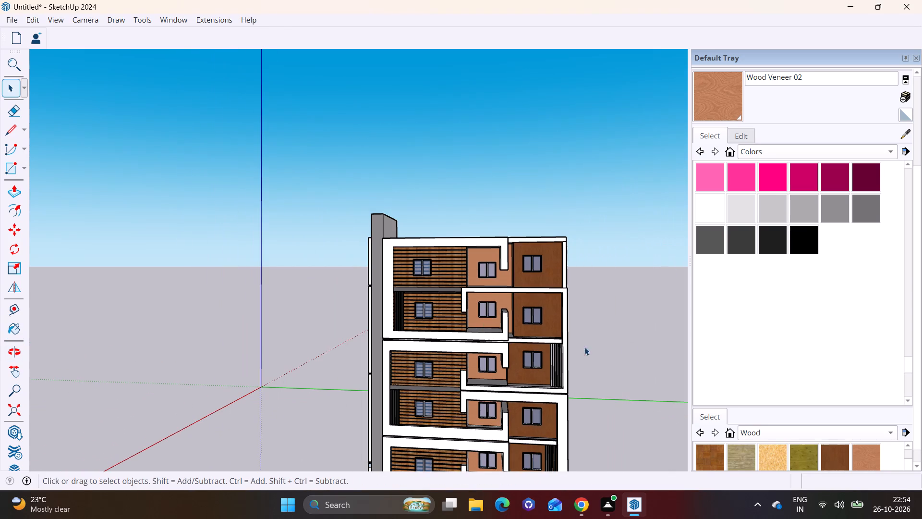
Examine the whole building from the front and around to the side with the tall grey wall.
scroll(523, 358, down, 2)
shift+middle_drag(525, 391, 547, 271)
middle_drag(554, 315, 667, 365)
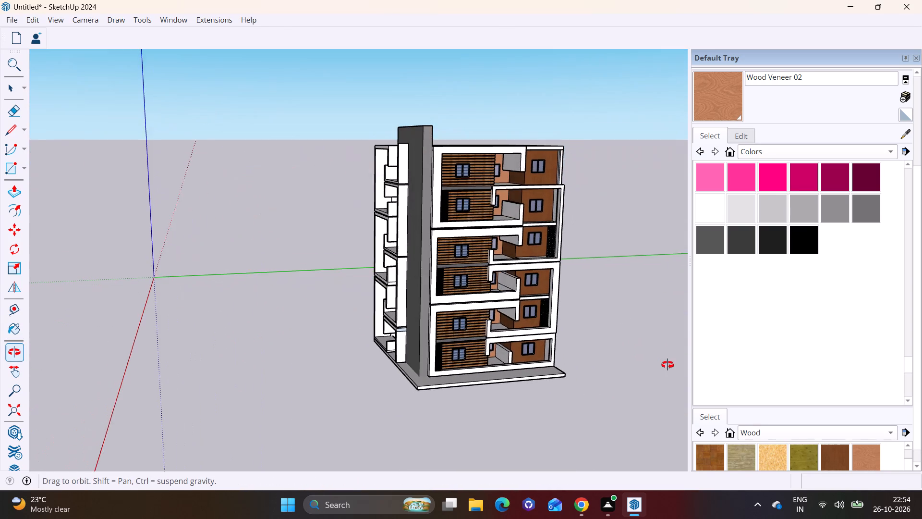
middle_drag(667, 365, 669, 365)
middle_drag(502, 340, 458, 330)
scroll(440, 320, down, 4)
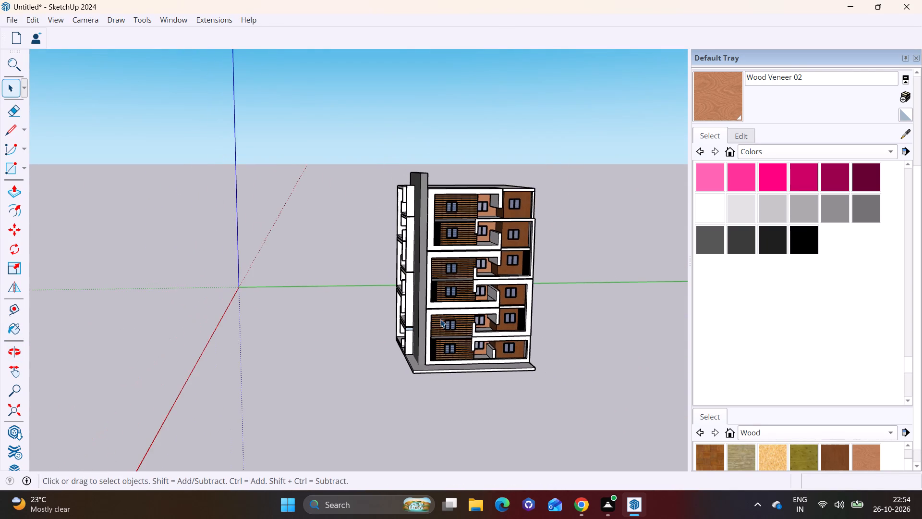
middle_drag(501, 331, 635, 330)
scroll(510, 323, up, 1)
scroll(455, 322, up, 3)
shift+middle_drag(456, 322, 511, 344)
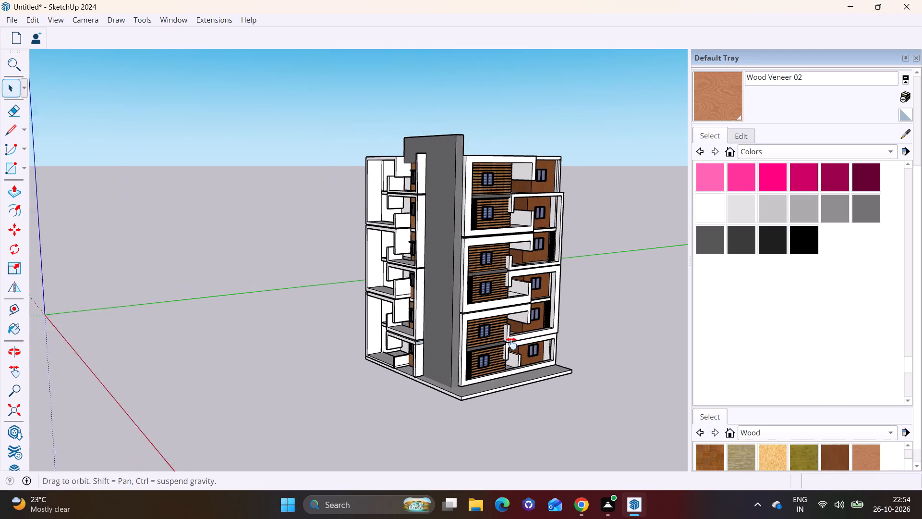
shift+middle_drag(511, 344, 519, 345)
scroll(463, 237, up, 5)
middle_drag(456, 255, 609, 268)
scroll(530, 250, up, 2)
shift+middle_drag(530, 250, 504, 327)
middle_drag(446, 283, 527, 263)
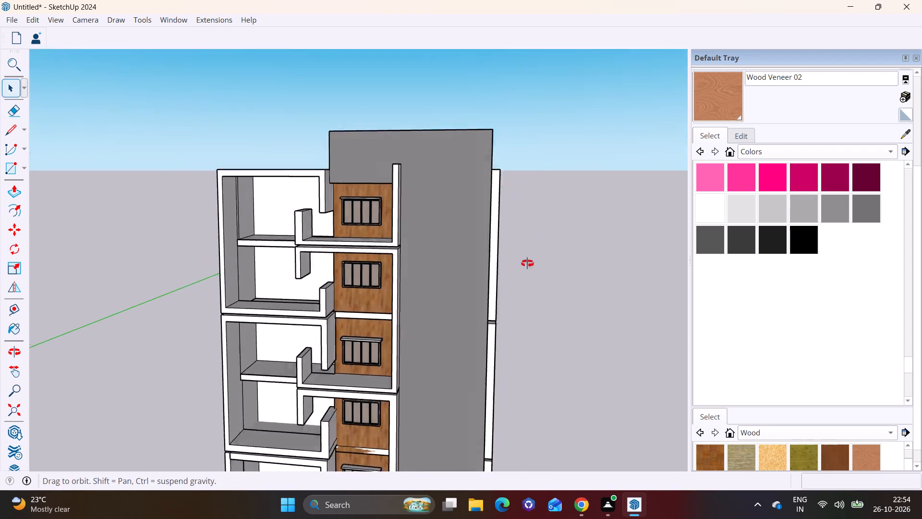
middle_drag(527, 263, 561, 254)
scroll(471, 251, up, 3)
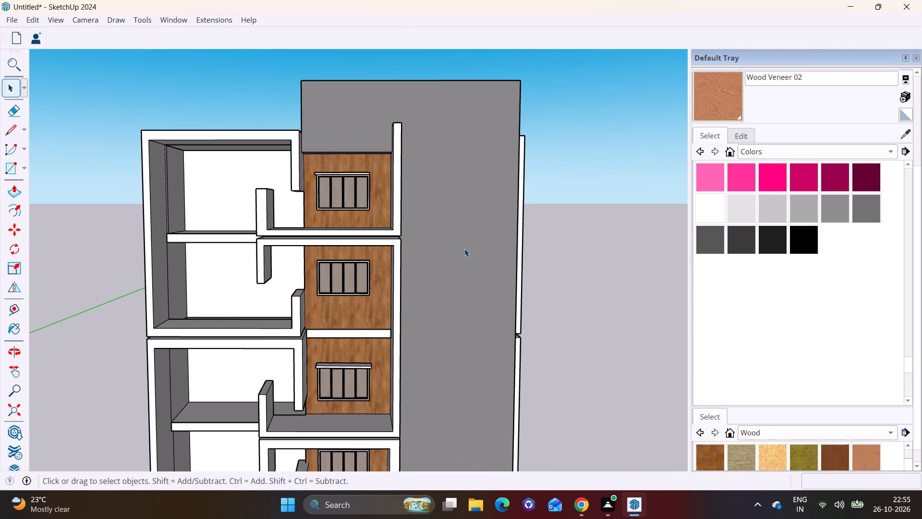
scroll(443, 193, down, 5)
shift+middle_drag(452, 216, 441, 145)
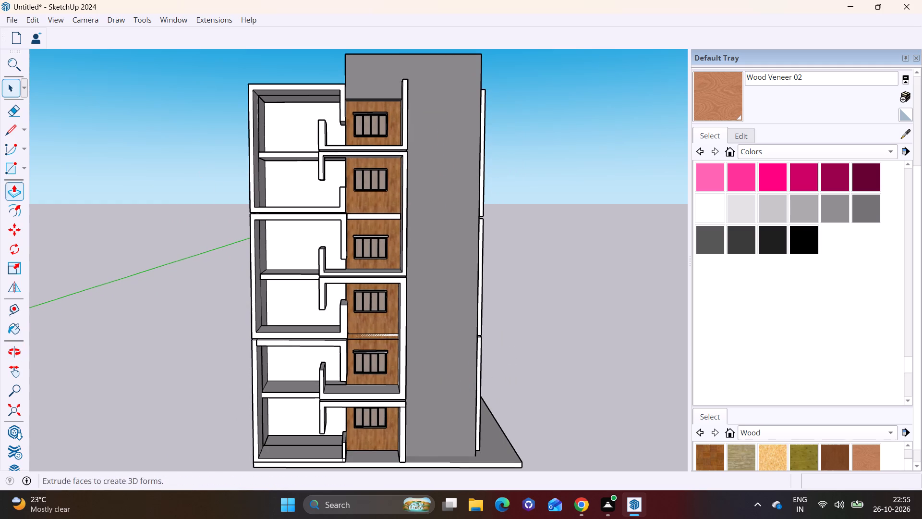
Draw the outer edges of a letter M high on the tall grey wall, with 1' wide tops and a right upright about 6' 4" tall.
click(11, 125)
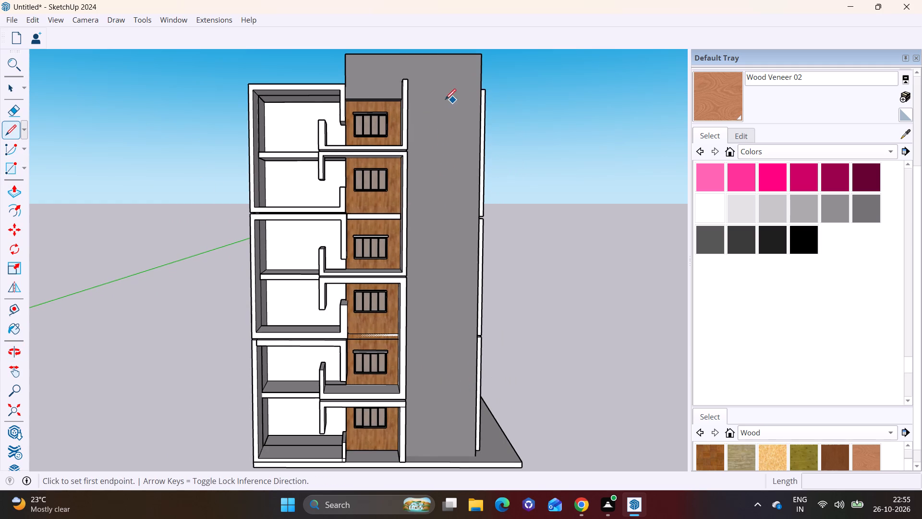
scroll(421, 86, up, 3)
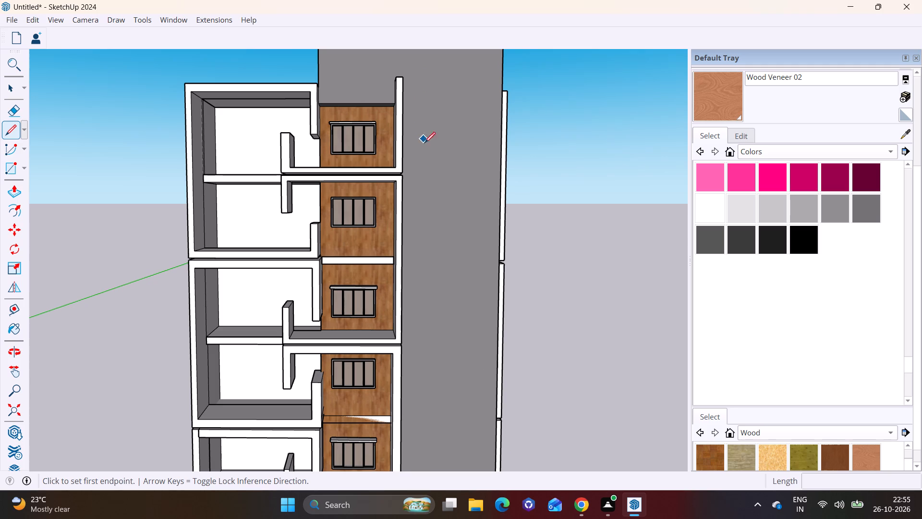
click(423, 131)
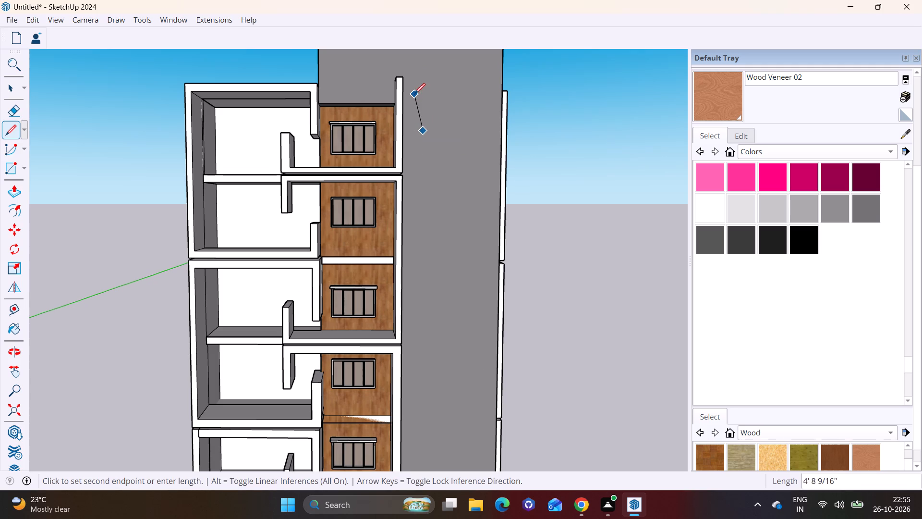
click(423, 81)
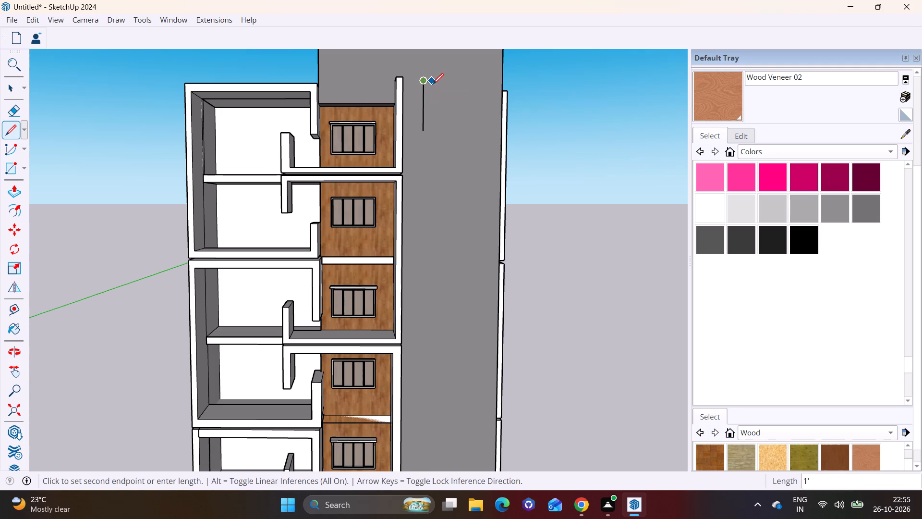
click(435, 82)
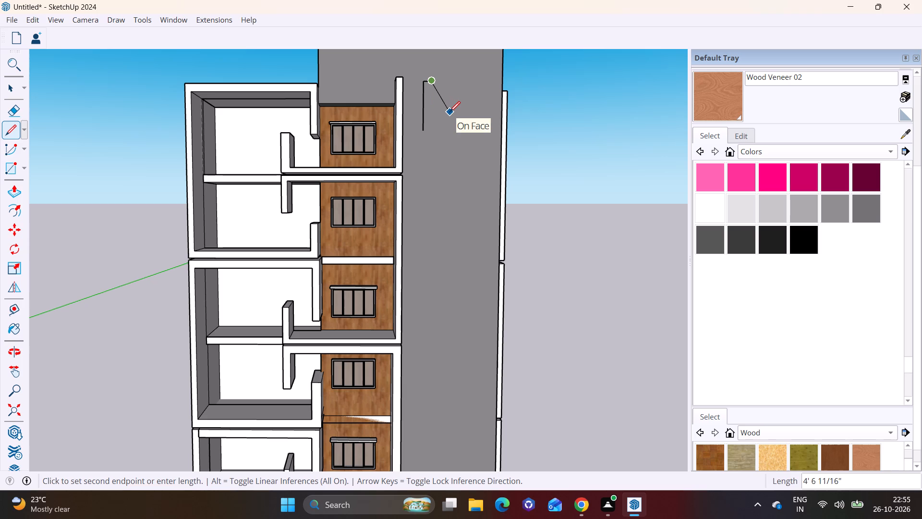
click(449, 113)
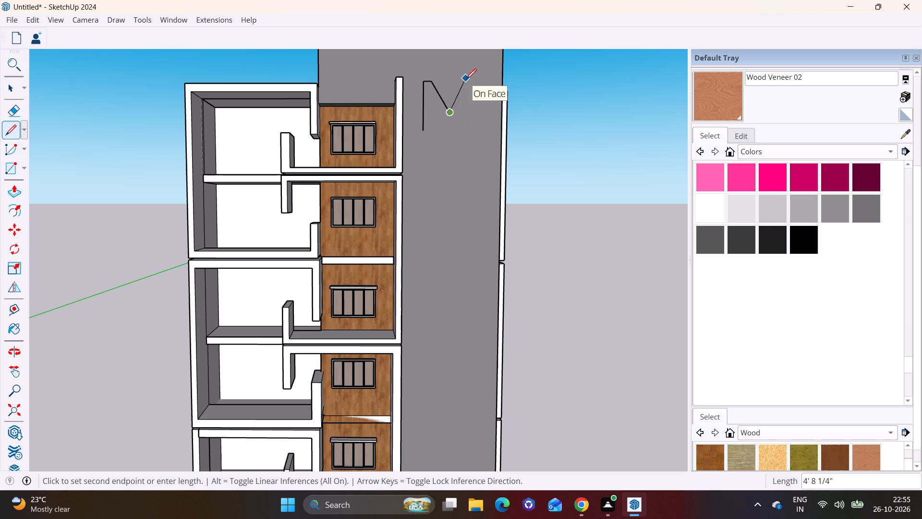
click(464, 82)
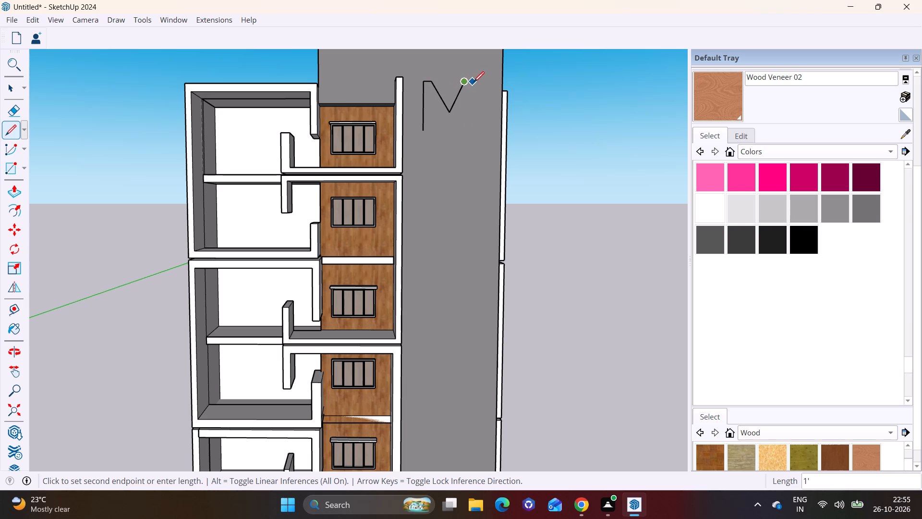
click(476, 82)
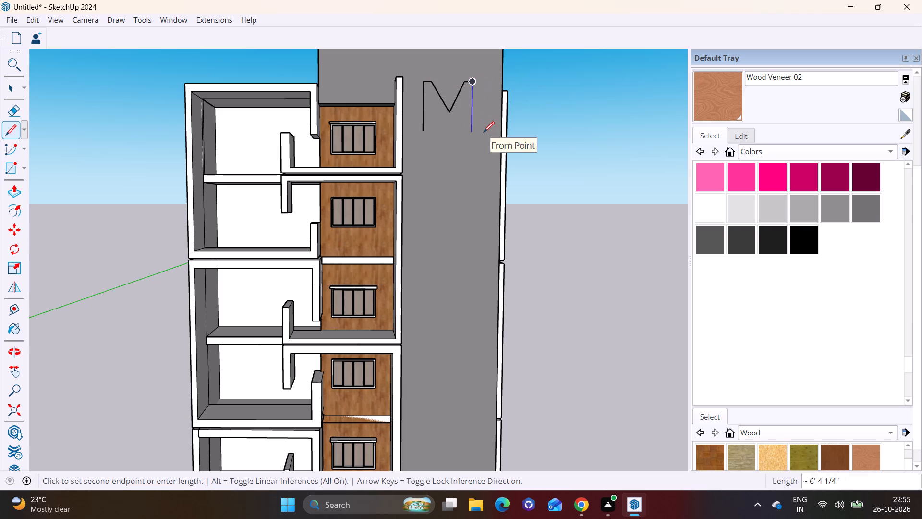
click(484, 132)
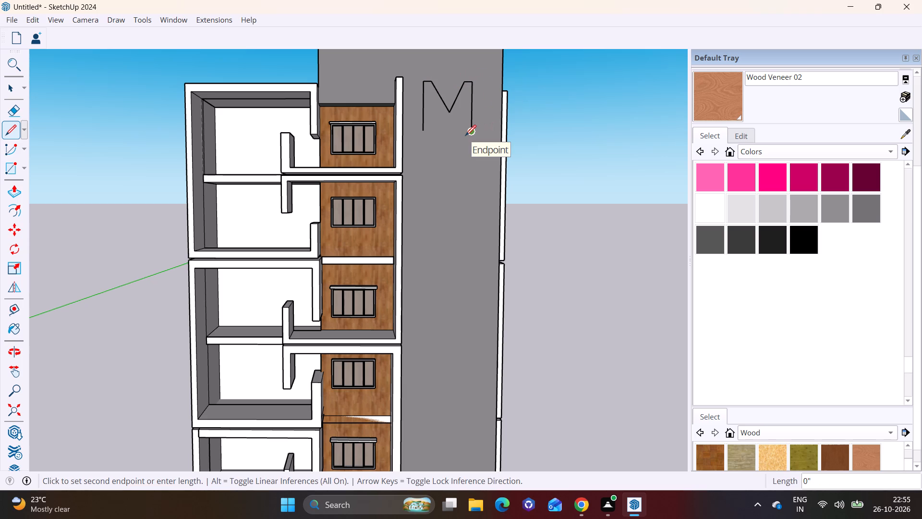
Close the M outline with 1' wide feet, inner leg edges about 3' 4" to 3' 6" high and a flat-bottomed V between them.
click(462, 136)
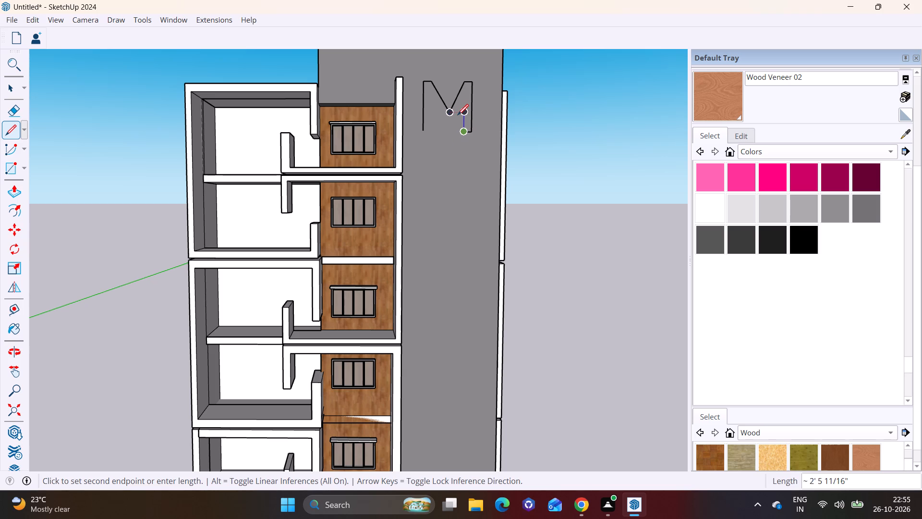
click(462, 104)
scroll(455, 119, up, 8)
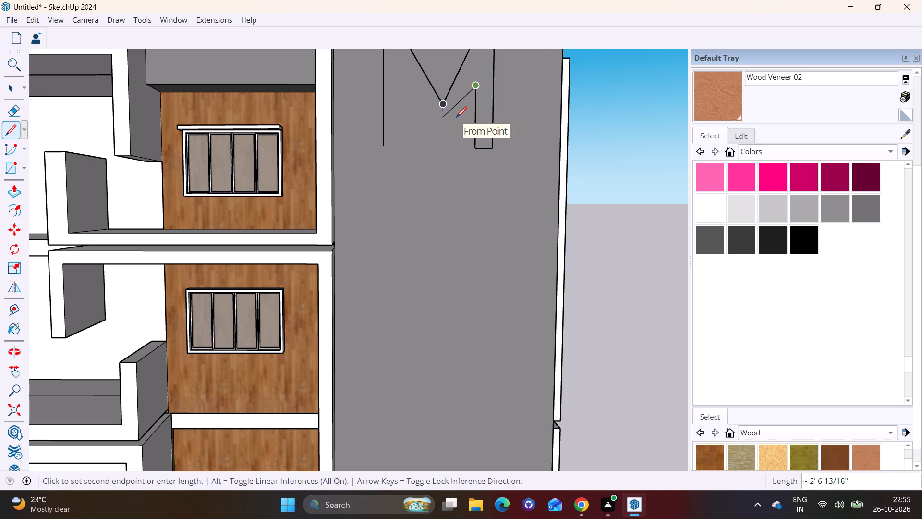
key(Escape)
key(Escape)
click(382, 146)
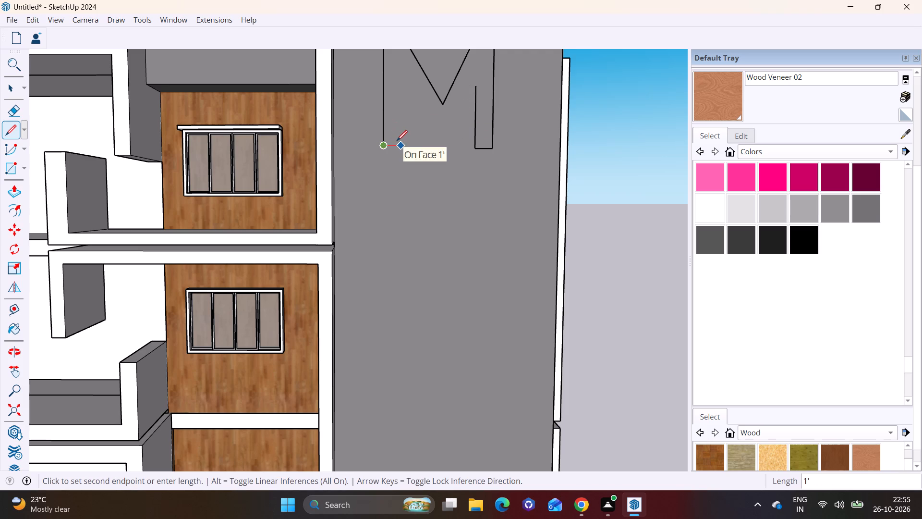
click(399, 141)
click(400, 91)
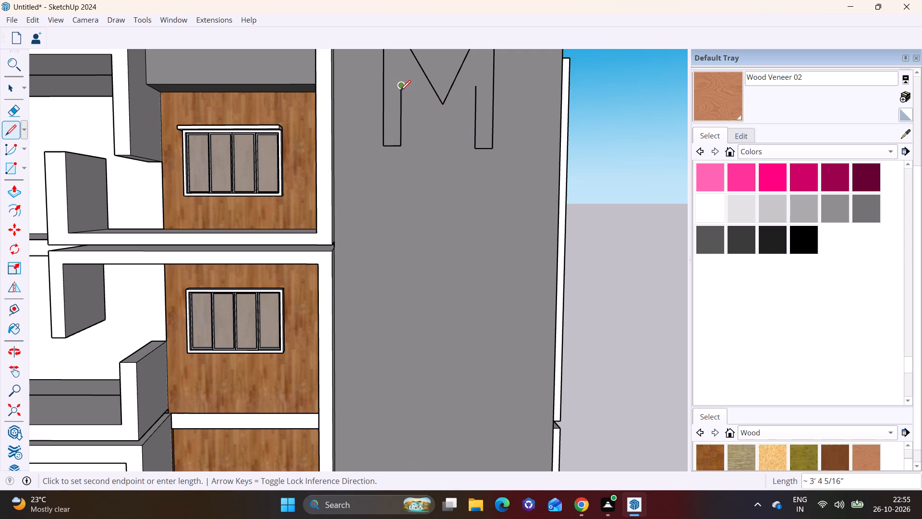
click(430, 119)
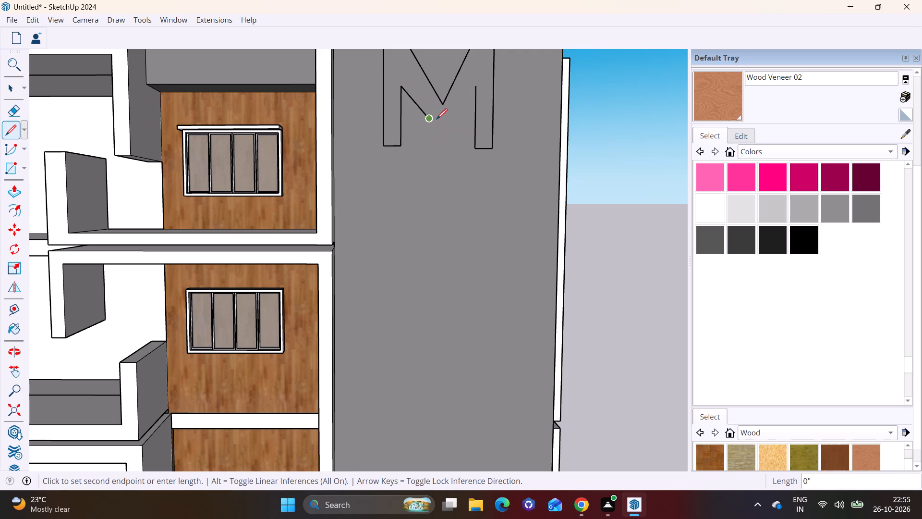
click(451, 119)
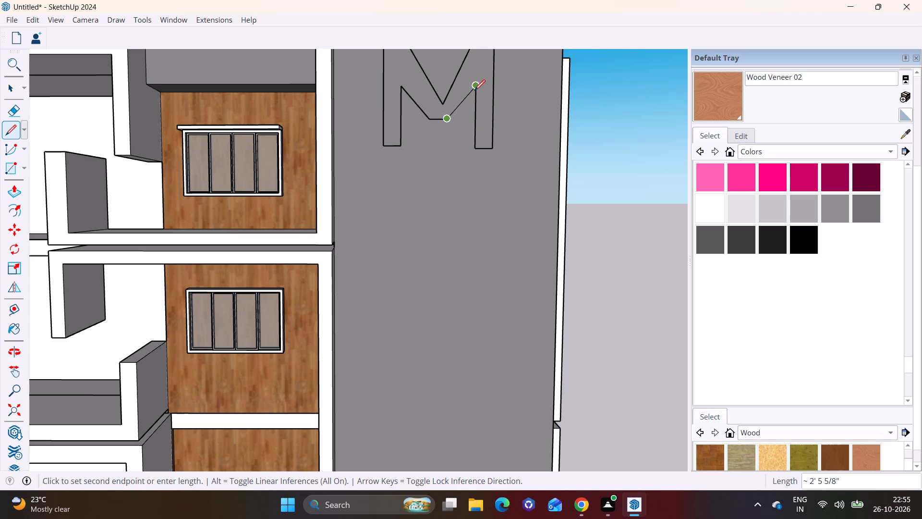
click(474, 90)
scroll(467, 141, down, 7)
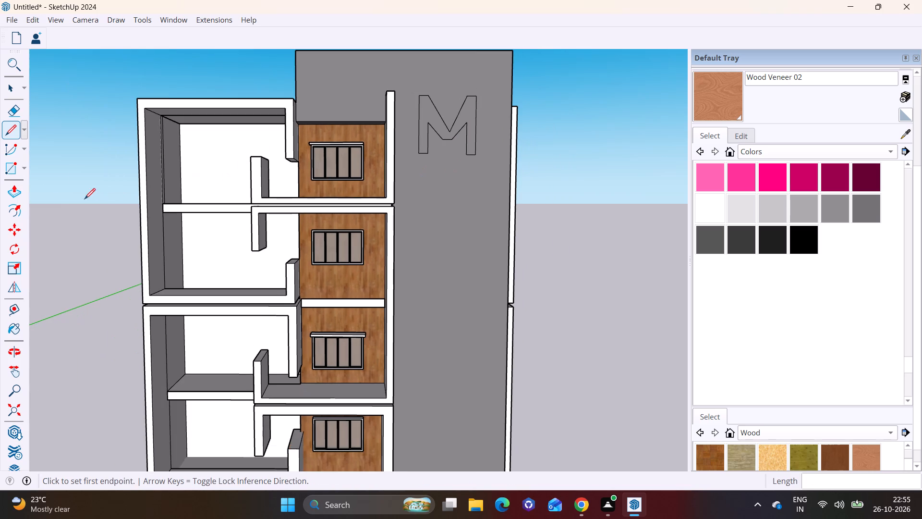
Draw a letter O below the M as two concentric circles with radii of about 3' 5" and 2' 6".
click(25, 170)
click(54, 210)
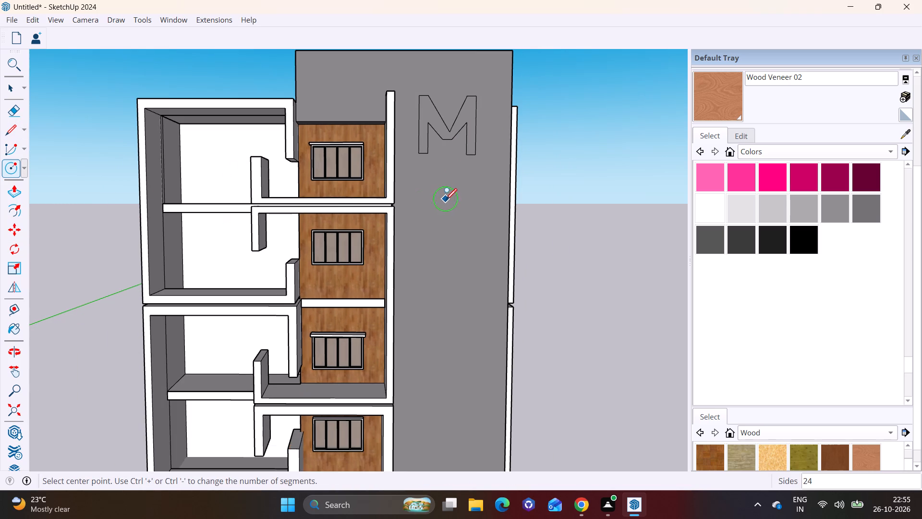
click(449, 198)
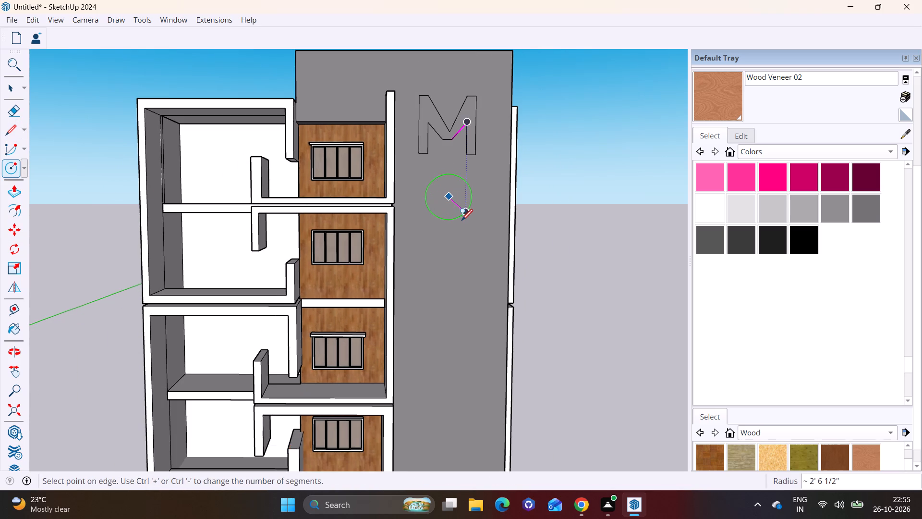
click(464, 223)
click(448, 200)
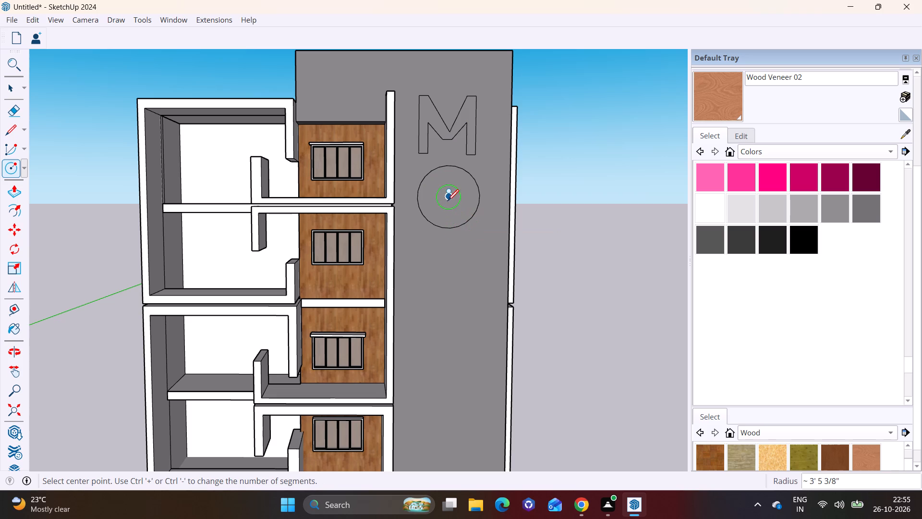
click(461, 211)
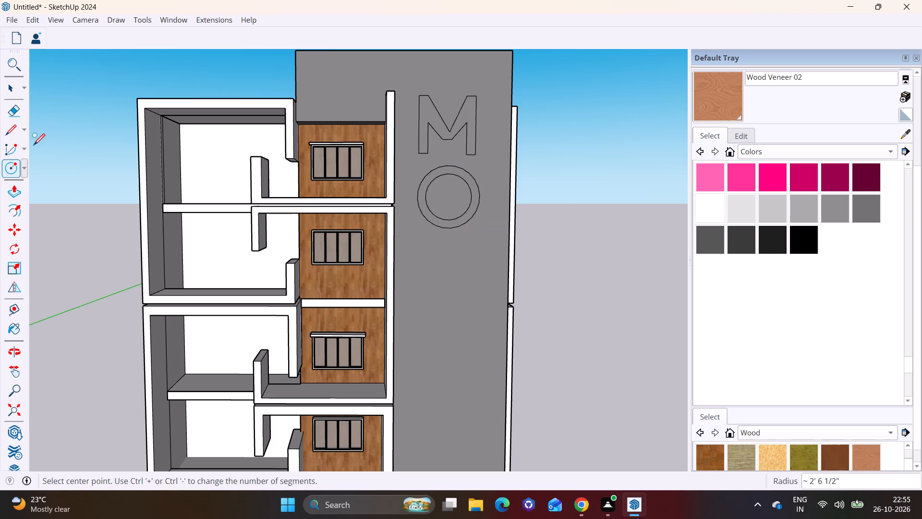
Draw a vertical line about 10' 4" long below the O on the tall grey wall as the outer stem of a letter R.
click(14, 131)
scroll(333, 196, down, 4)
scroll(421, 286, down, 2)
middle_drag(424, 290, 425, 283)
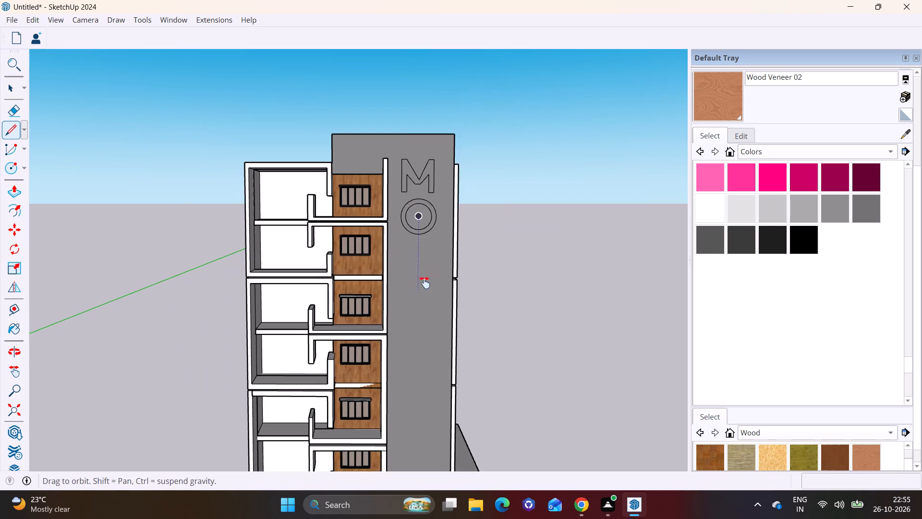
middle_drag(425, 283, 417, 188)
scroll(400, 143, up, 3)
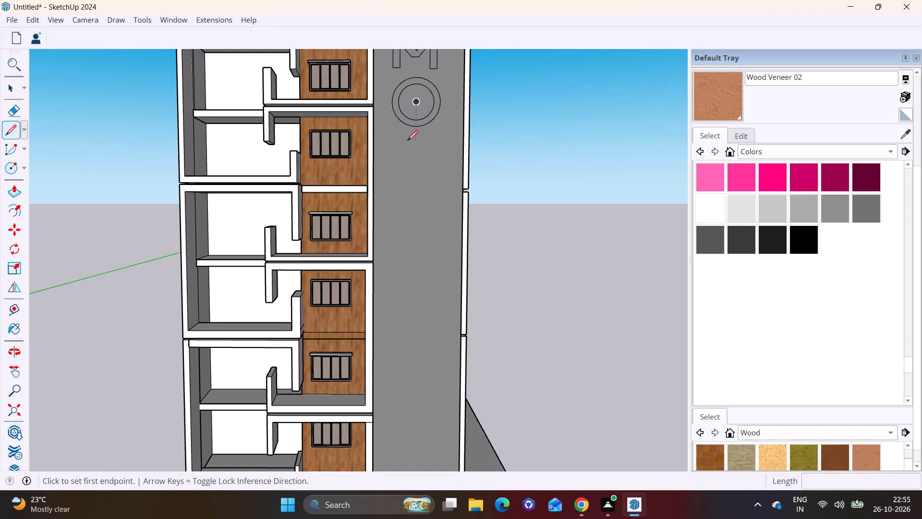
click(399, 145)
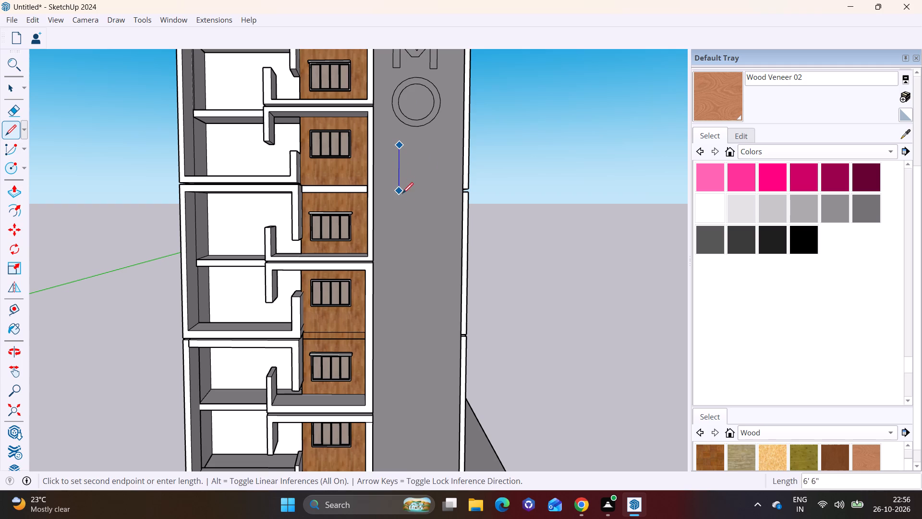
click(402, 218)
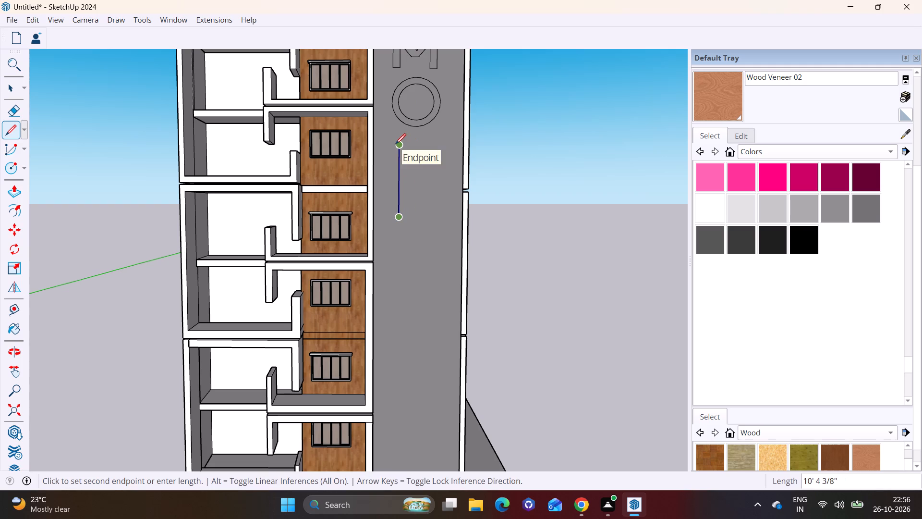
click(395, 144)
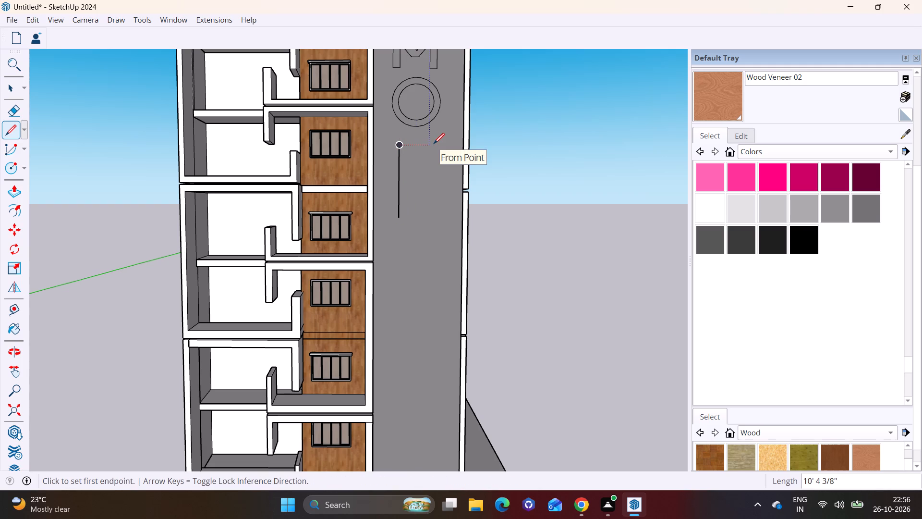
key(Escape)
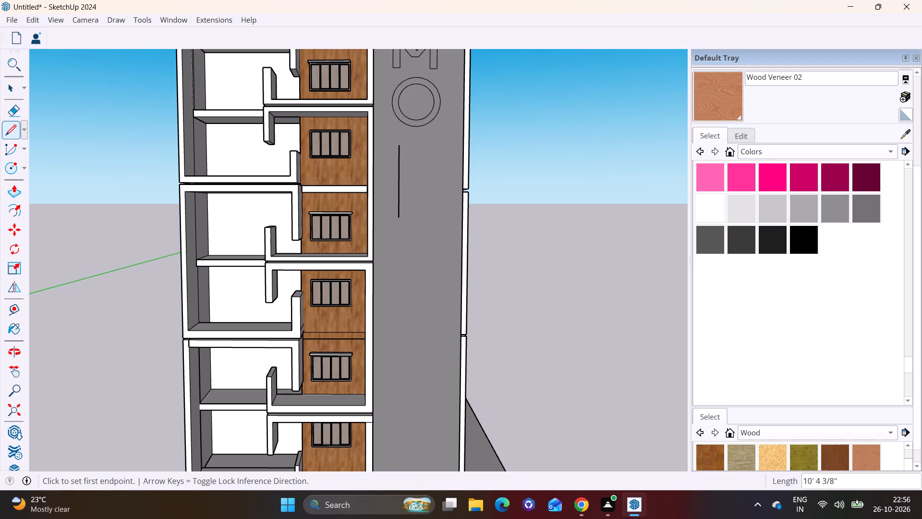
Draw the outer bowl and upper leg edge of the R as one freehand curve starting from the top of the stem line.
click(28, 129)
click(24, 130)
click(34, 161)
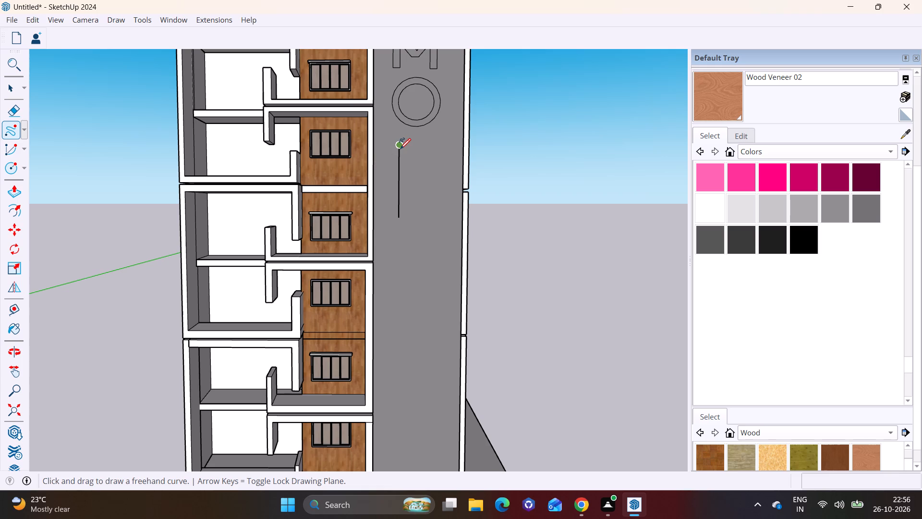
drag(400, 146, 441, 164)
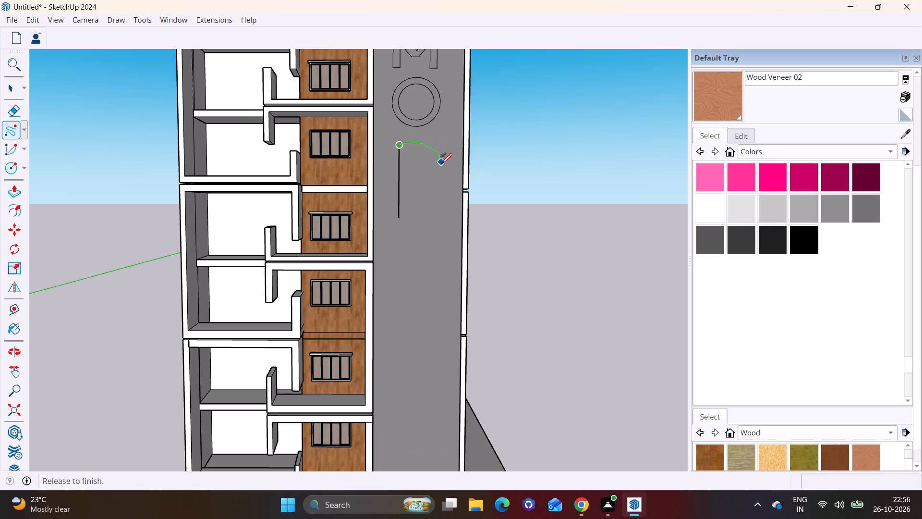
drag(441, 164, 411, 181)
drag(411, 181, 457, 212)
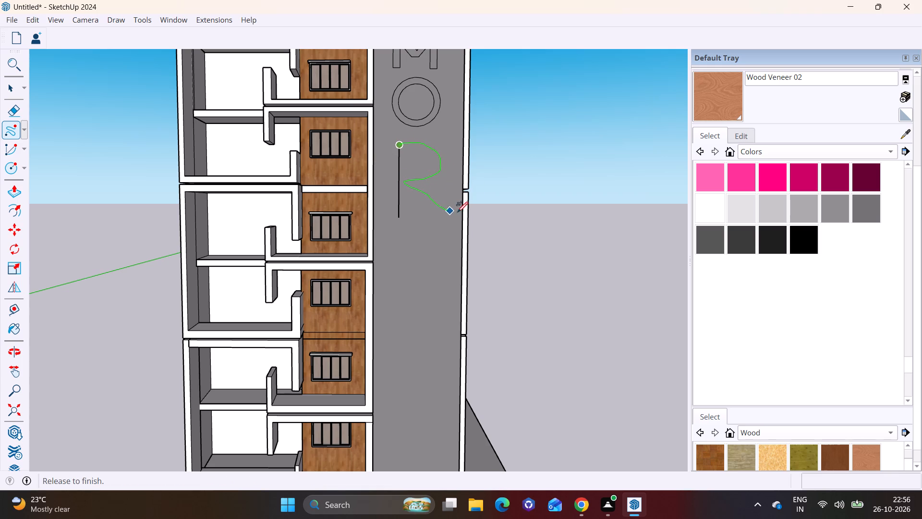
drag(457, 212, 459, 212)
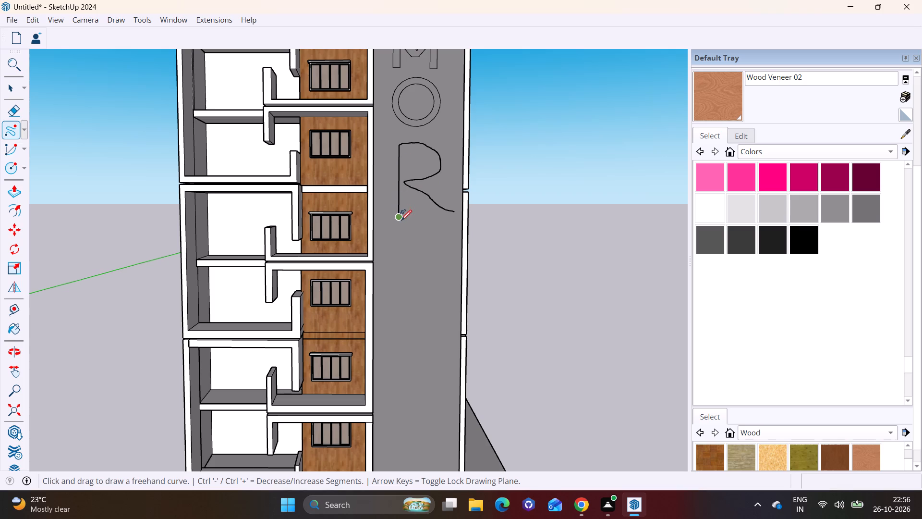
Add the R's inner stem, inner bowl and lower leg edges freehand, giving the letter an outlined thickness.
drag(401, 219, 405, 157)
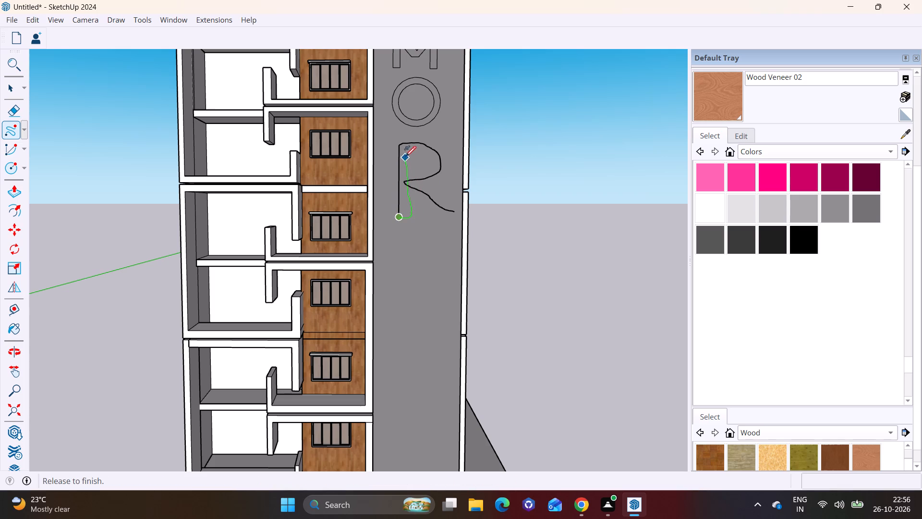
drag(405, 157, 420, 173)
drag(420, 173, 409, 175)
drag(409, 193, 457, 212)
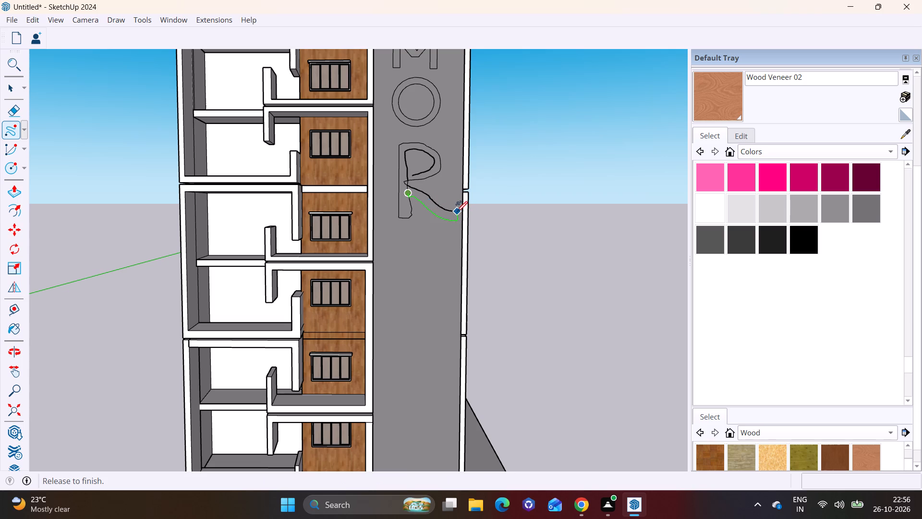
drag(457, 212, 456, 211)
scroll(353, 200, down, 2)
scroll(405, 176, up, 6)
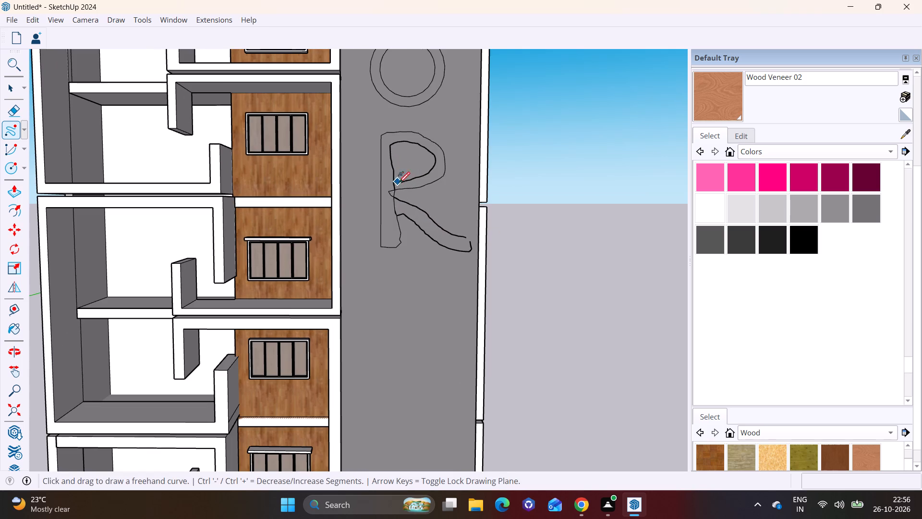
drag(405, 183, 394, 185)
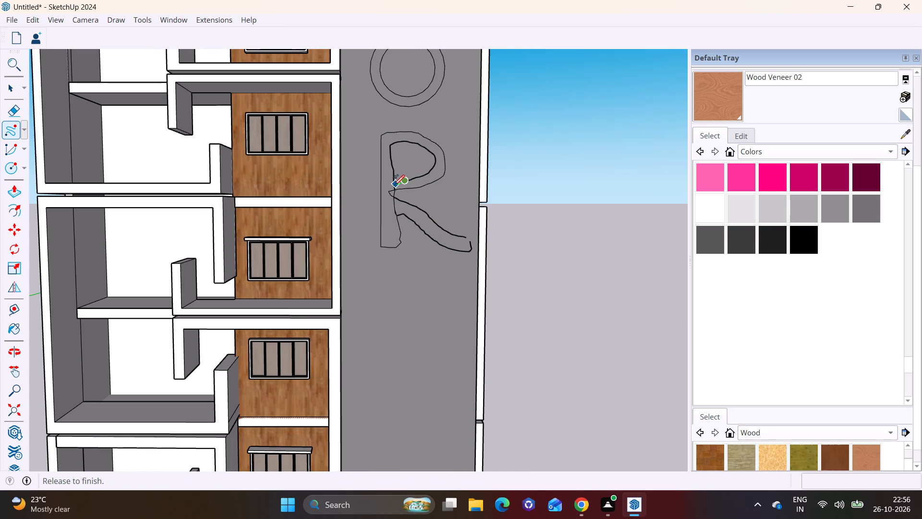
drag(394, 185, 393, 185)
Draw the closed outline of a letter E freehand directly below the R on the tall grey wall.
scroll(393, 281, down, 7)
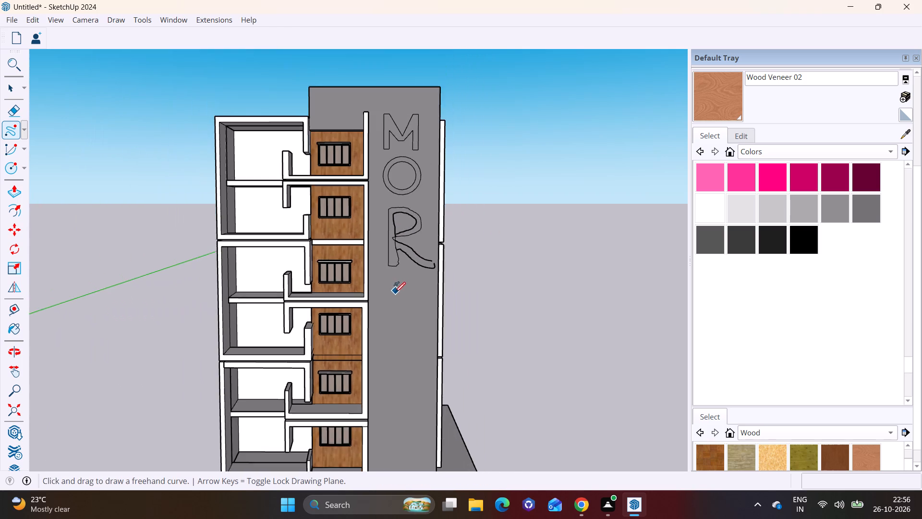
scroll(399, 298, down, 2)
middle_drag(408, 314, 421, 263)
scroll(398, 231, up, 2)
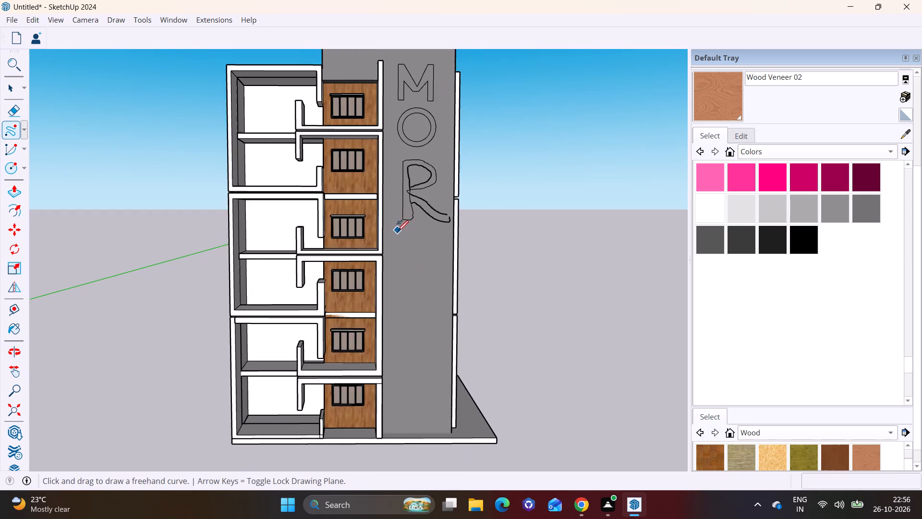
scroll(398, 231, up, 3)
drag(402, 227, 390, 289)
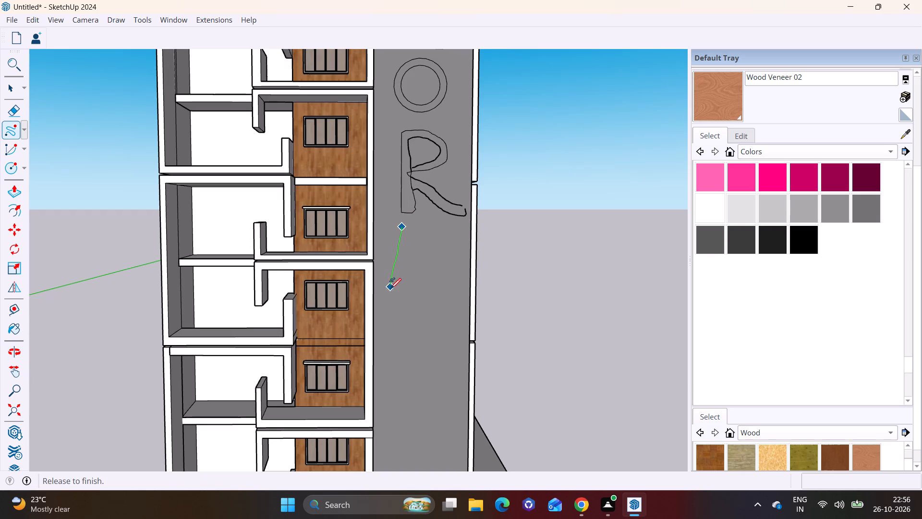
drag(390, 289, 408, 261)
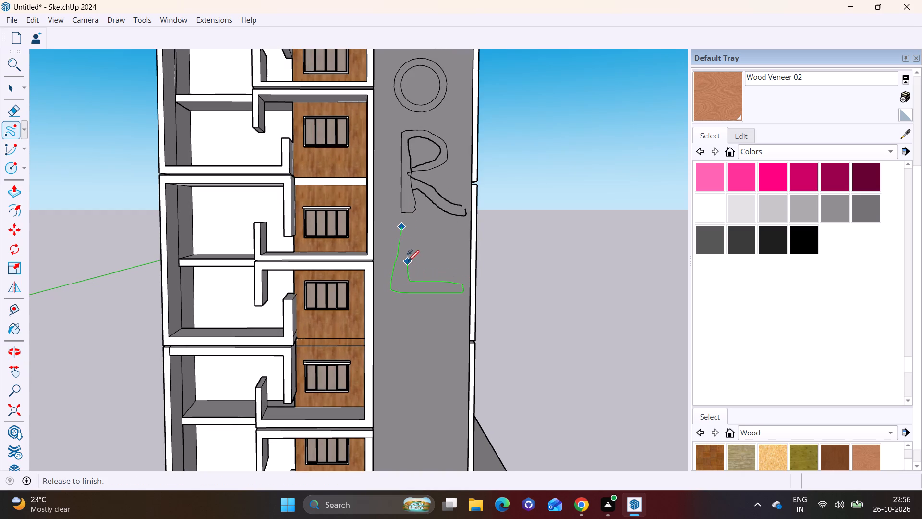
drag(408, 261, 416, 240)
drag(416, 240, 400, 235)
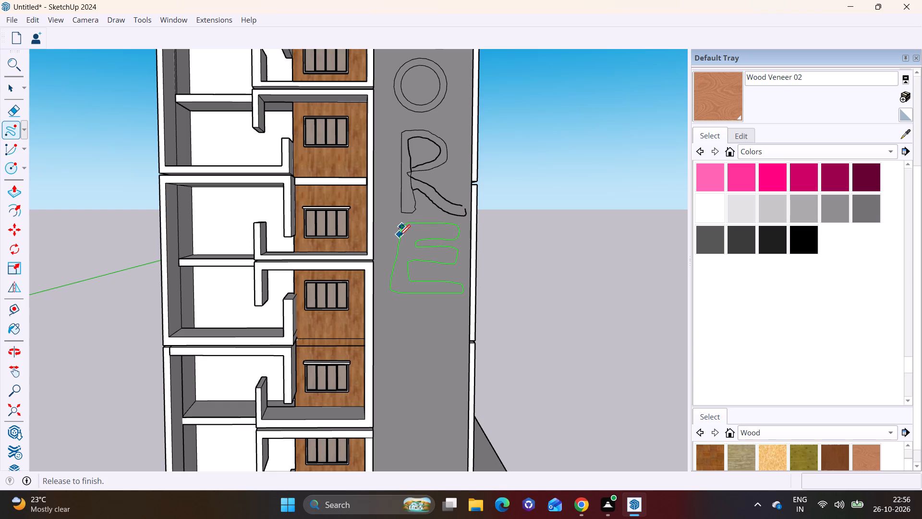
Undo all the lettering on the tall grey wall, back to the blank wall before the M was drawn.
scroll(421, 307, down, 2)
scroll(423, 347, down, 4)
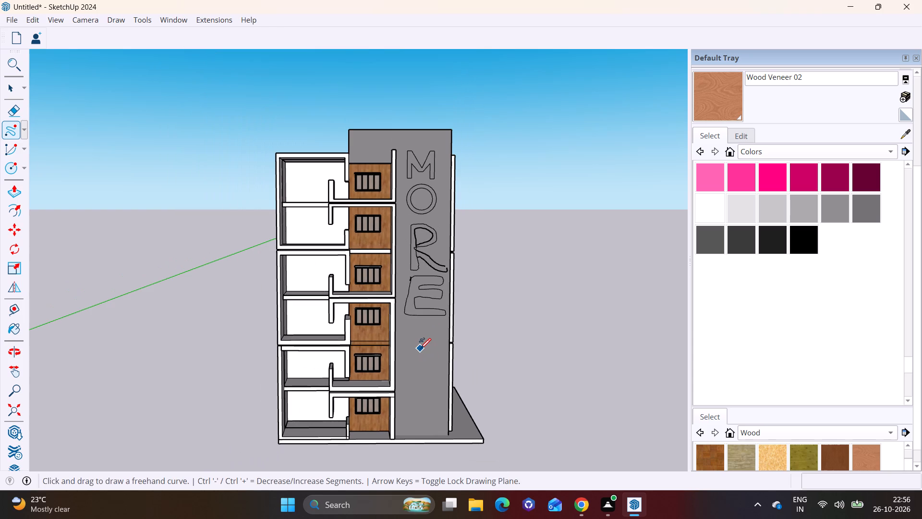
key(ctrl+z)
key(ctrl+z)
key(ctrl+z)
key(ctrl+z)
key(ctrl+z)
key(ctrl+z)
key(ctrl+z)
key(ctrl+z)
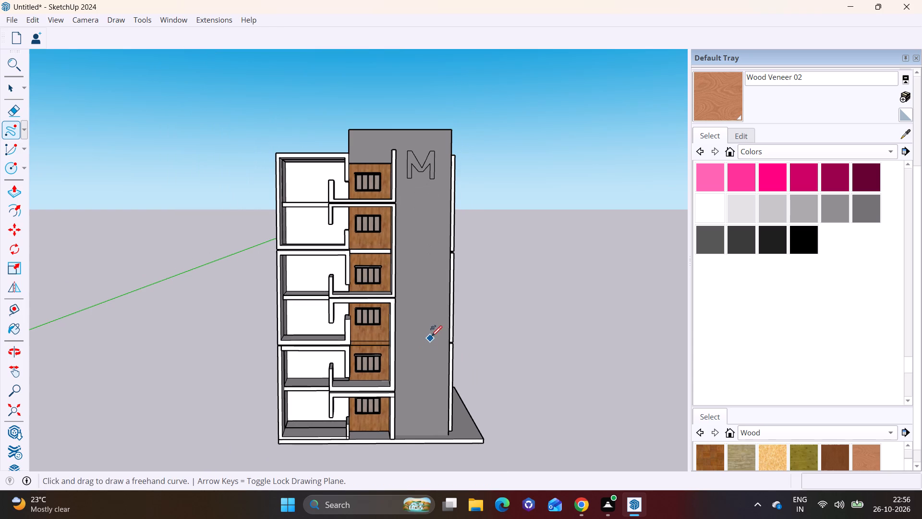
key(ctrl+z)
key(ctrl+z)
key(ctrl+z)
key(ctrl+z)
key(ctrl+z)
key(ctrl+z)
key(ctrl+z)
key(ctrl+z)
key(ctrl+z)
key(ctrl+z)
key(ctrl+z)
key(ctrl+z)
key(ctrl+z)
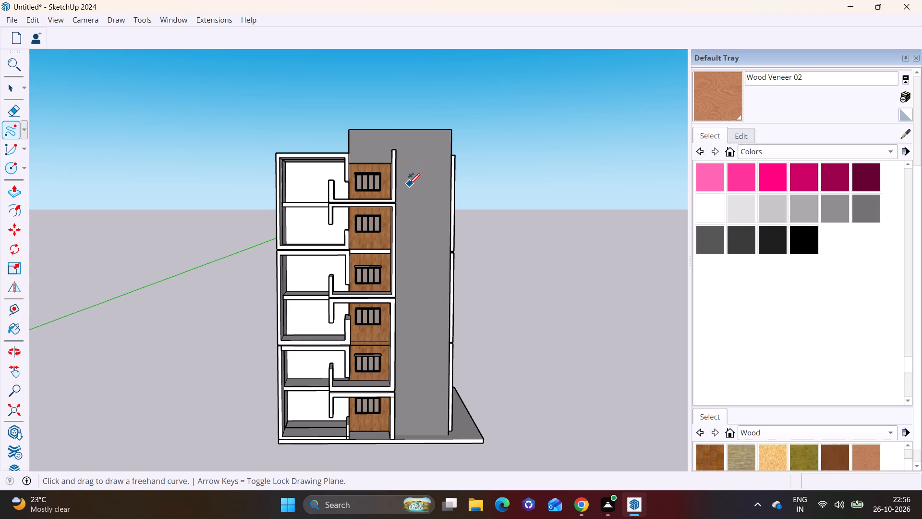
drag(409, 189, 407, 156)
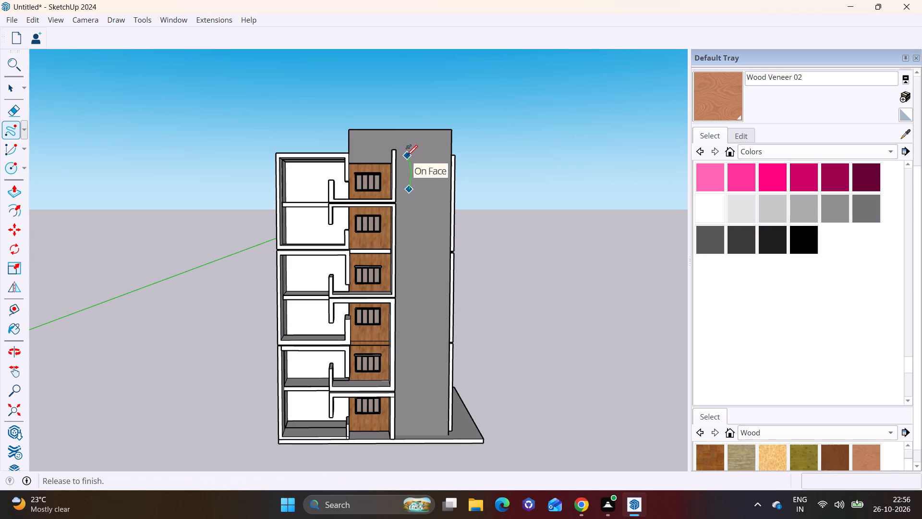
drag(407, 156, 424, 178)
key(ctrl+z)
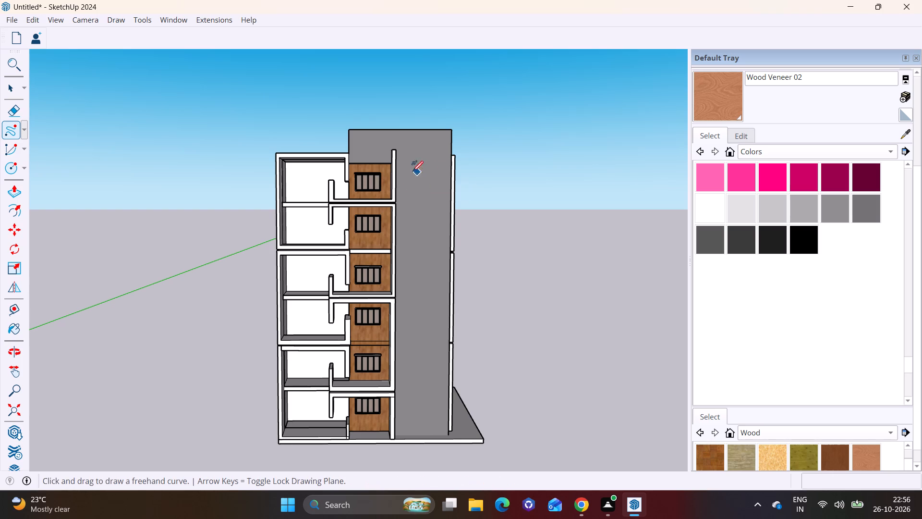
Draw a single-line freehand letter M near the top of the tall grey wall and a rounded O beneath it.
drag(404, 188, 407, 160)
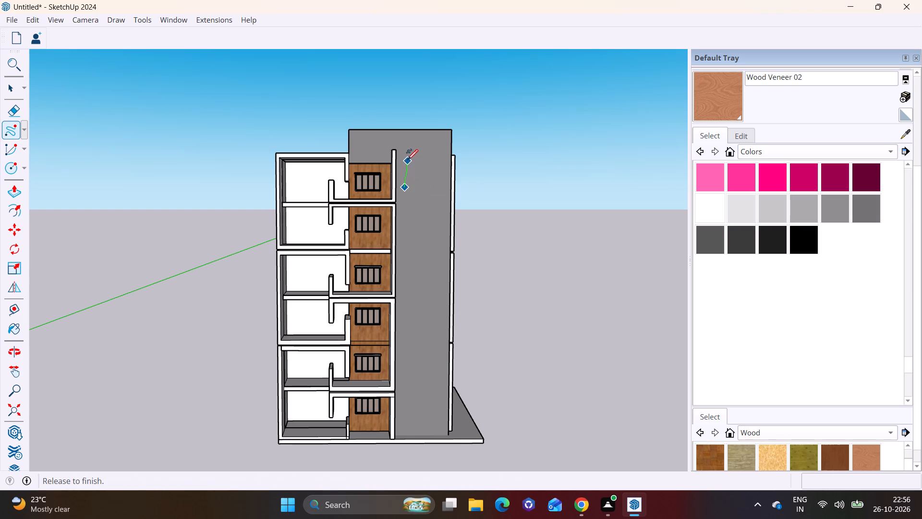
drag(407, 160, 437, 156)
drag(437, 156, 440, 193)
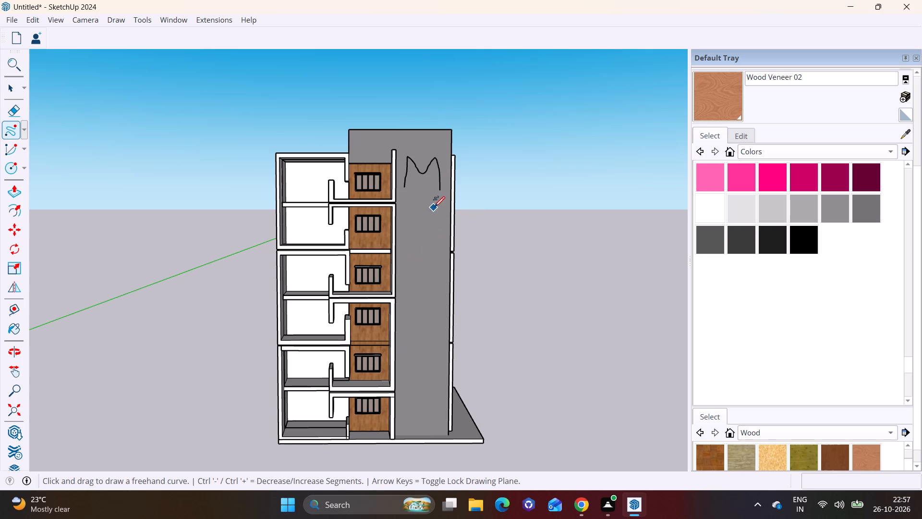
click(437, 199)
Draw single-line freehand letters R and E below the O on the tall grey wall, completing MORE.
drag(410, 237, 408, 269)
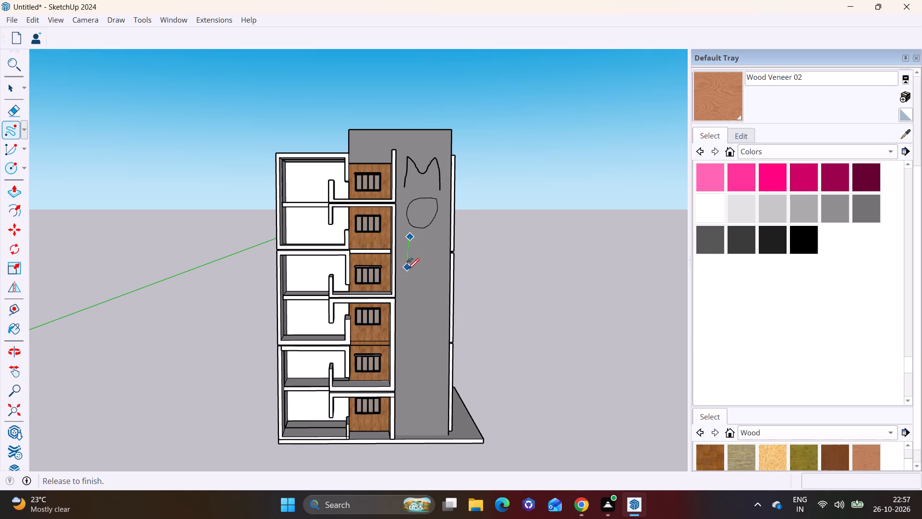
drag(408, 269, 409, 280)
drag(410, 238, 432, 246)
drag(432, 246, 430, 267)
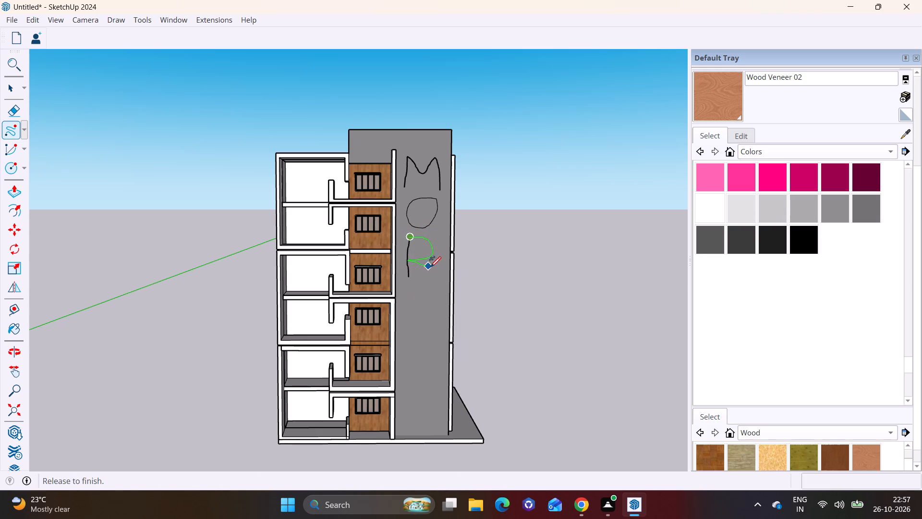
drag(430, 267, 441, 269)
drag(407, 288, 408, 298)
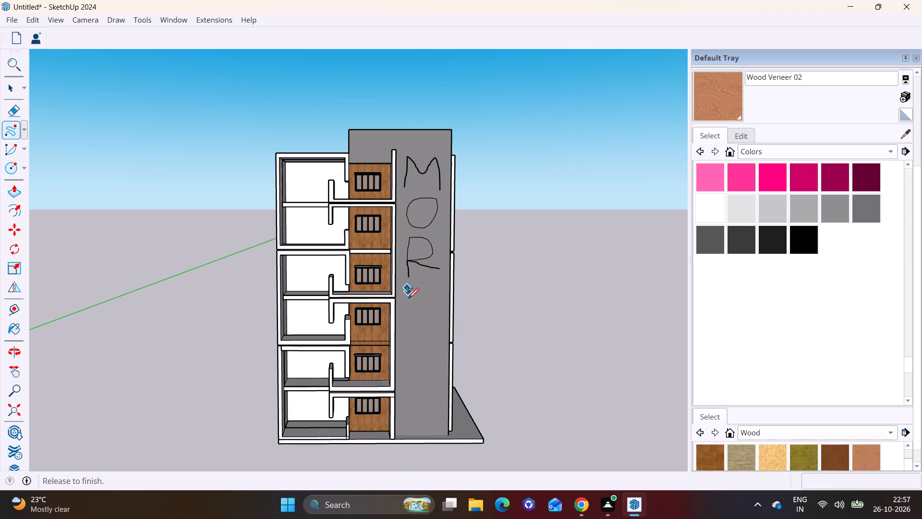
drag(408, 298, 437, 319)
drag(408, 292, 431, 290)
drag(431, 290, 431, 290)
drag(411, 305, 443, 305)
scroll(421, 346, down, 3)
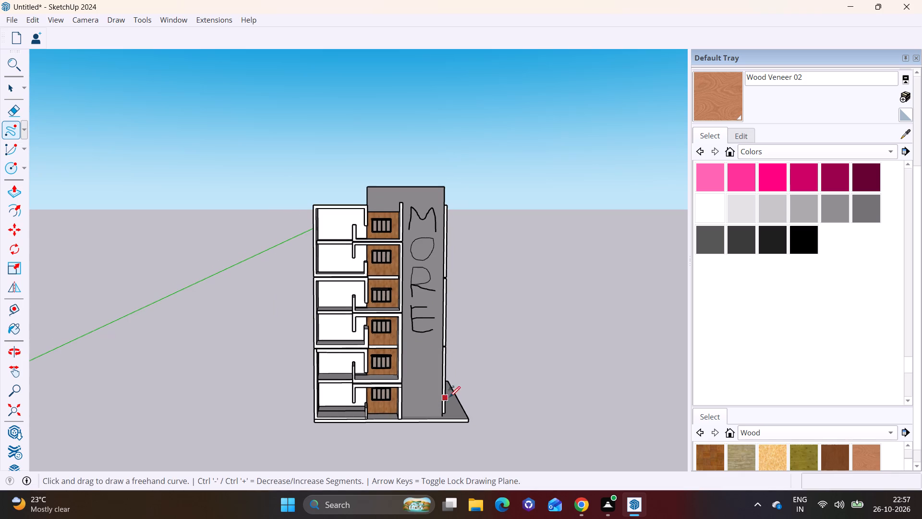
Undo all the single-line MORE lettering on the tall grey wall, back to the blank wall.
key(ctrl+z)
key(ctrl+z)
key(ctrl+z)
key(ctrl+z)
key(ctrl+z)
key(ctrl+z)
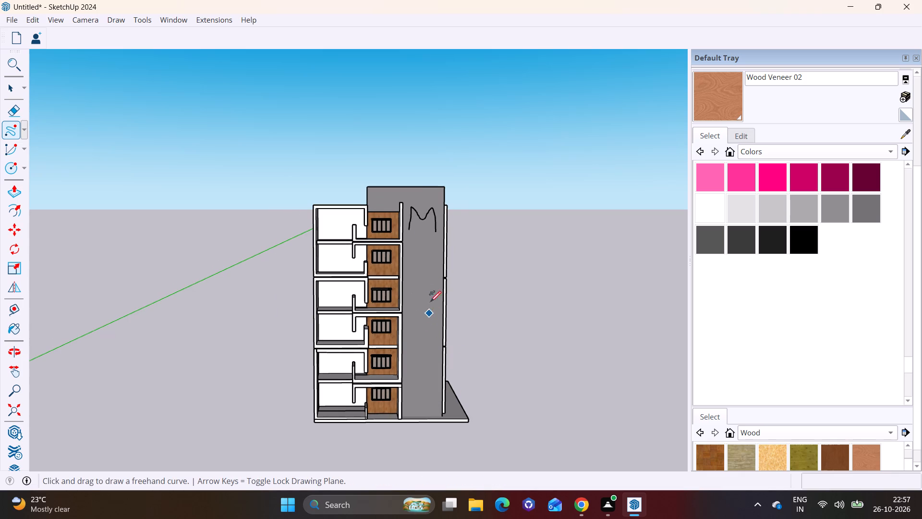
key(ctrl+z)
Draw a single-line freehand M near the top of the tall grey wall and an oval O beneath it.
scroll(426, 210, up, 11)
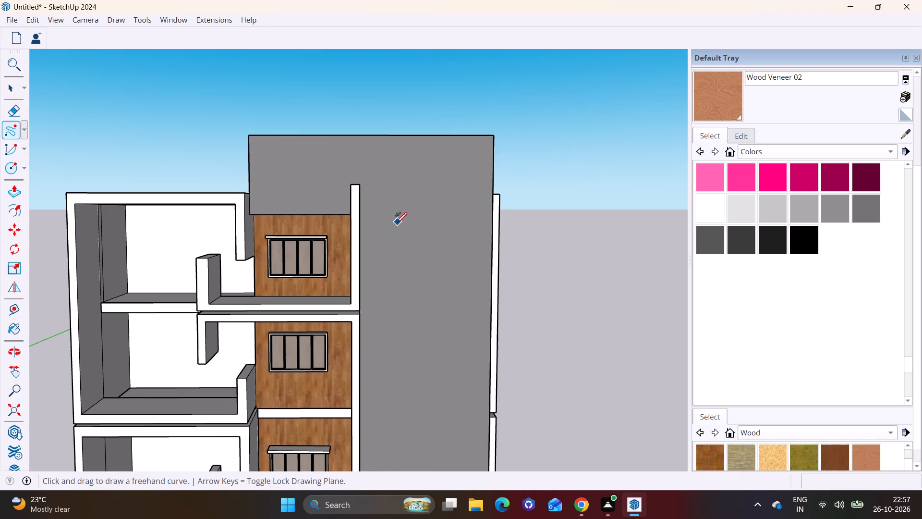
click(393, 225)
drag(393, 224, 394, 186)
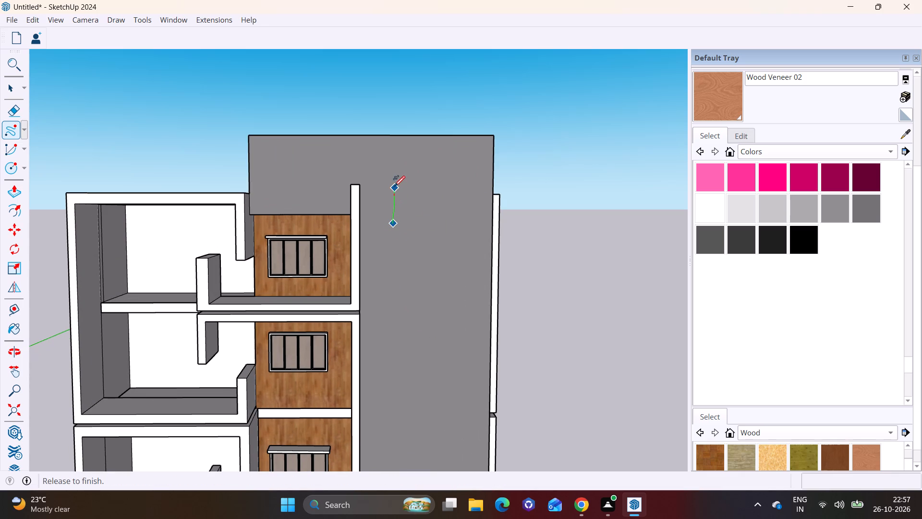
drag(394, 186, 449, 210)
drag(449, 210, 453, 233)
click(425, 247)
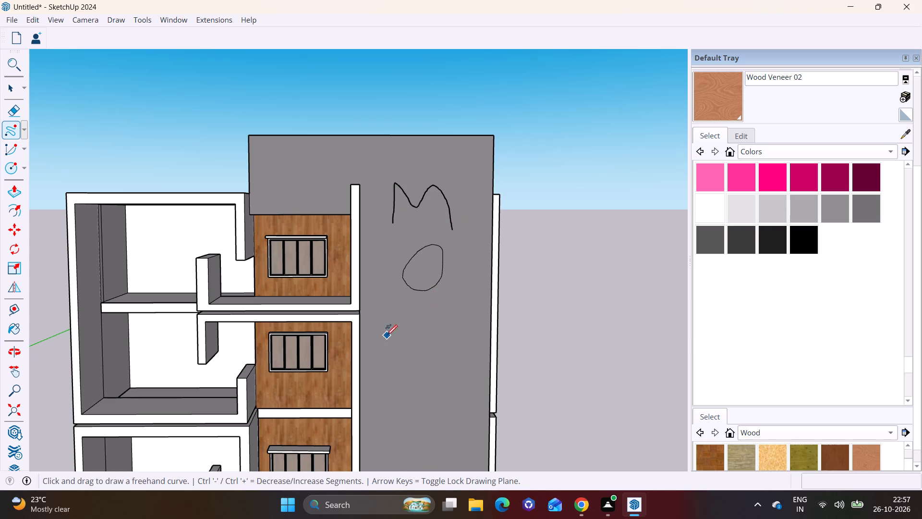
Draw single-line freehand letters R and E close beneath the O on the tall grey wall.
drag(400, 358, 436, 297)
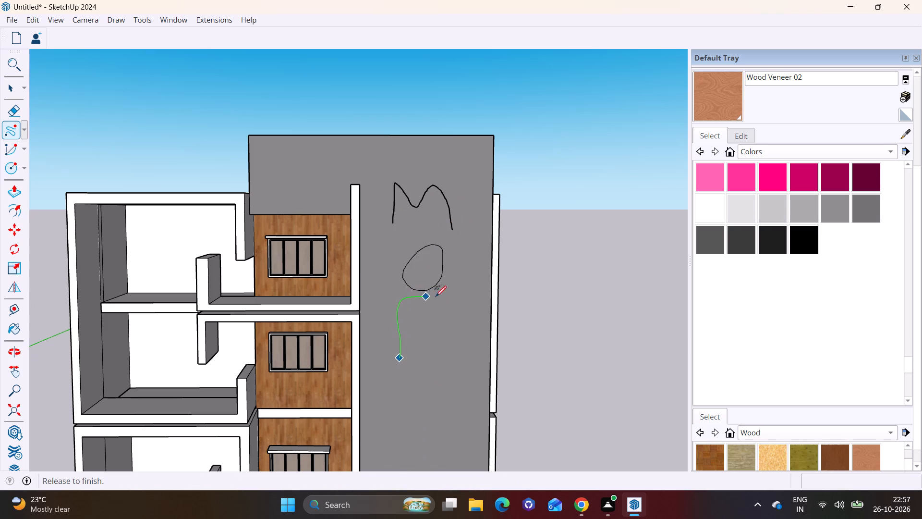
drag(436, 297, 459, 355)
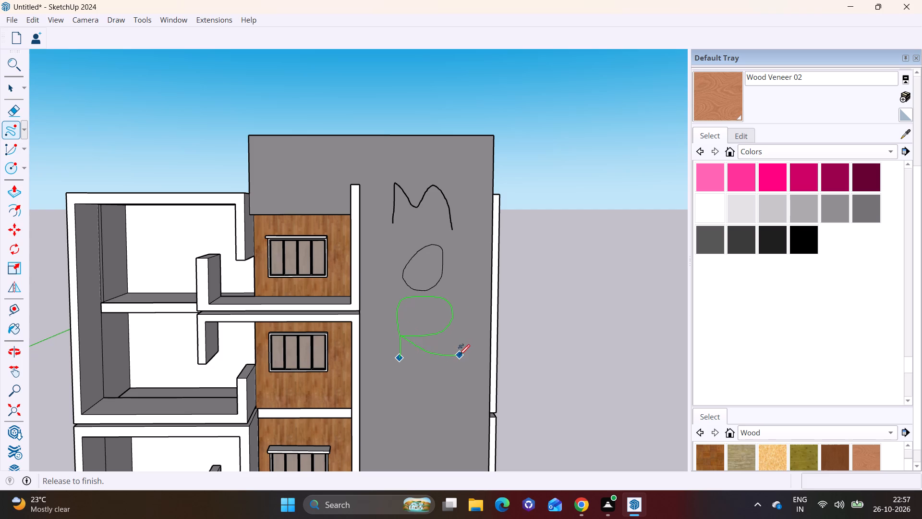
drag(459, 355, 458, 352)
scroll(428, 395, down, 3)
shift+middle_drag(425, 371, 425, 247)
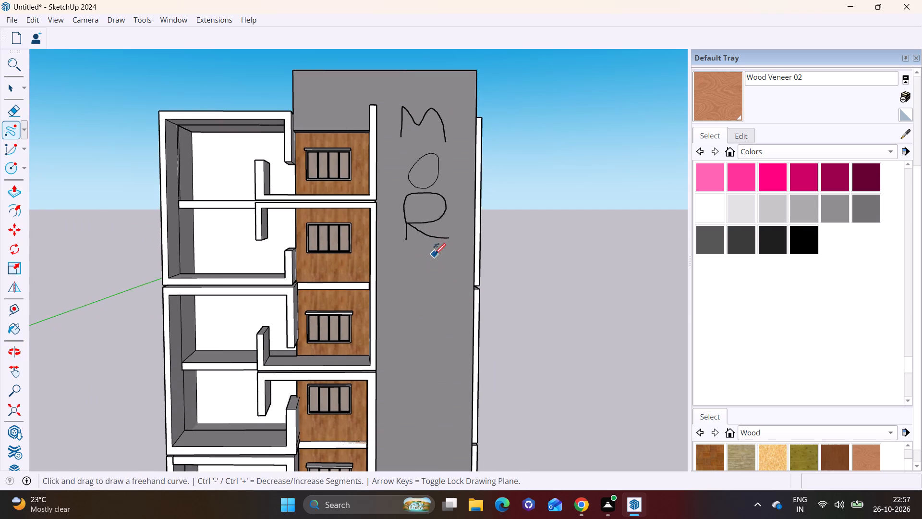
drag(452, 251, 404, 298)
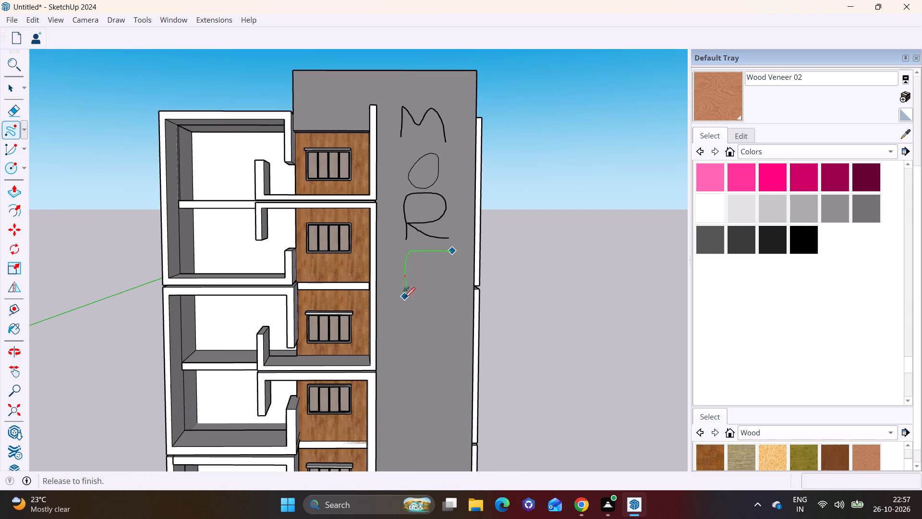
drag(404, 298, 457, 293)
drag(405, 277, 454, 274)
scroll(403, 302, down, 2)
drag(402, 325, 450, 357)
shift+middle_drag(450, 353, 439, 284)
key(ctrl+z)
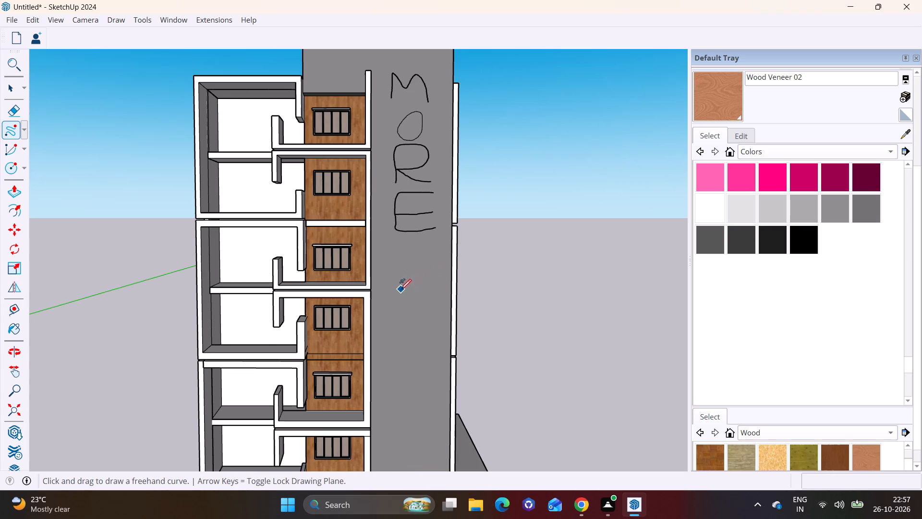
Leave a word gap below MORE and draw single-line freehand letters N and I down the grey wall.
middle_drag(400, 290, 410, 233)
drag(401, 252, 406, 212)
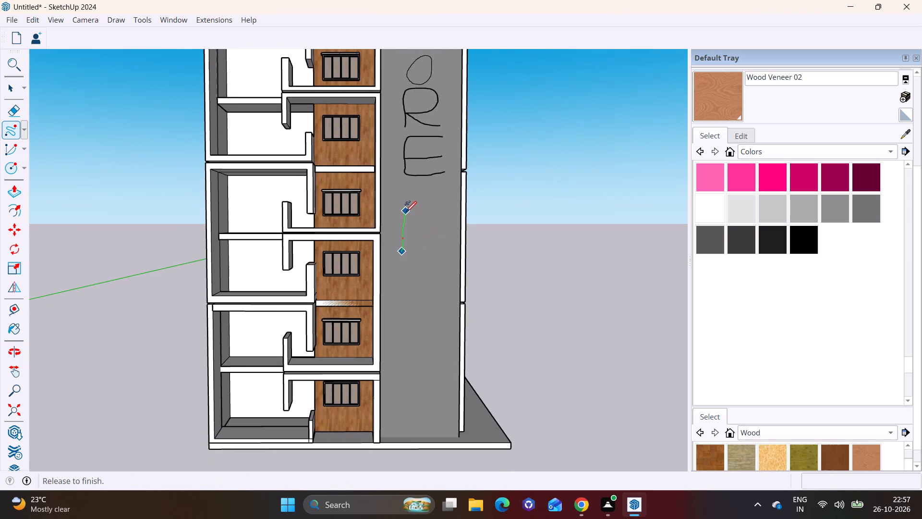
drag(406, 212, 449, 212)
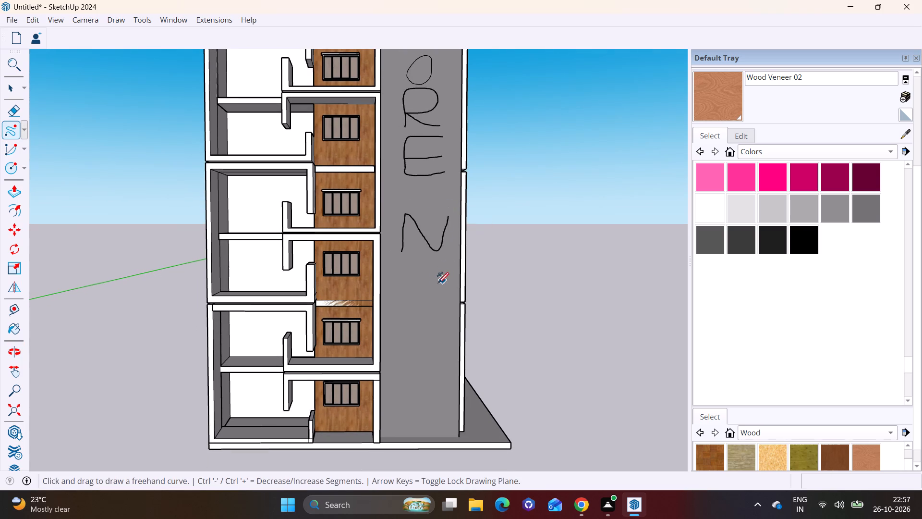
drag(406, 267, 444, 264)
drag(424, 267, 426, 297)
drag(407, 299, 443, 293)
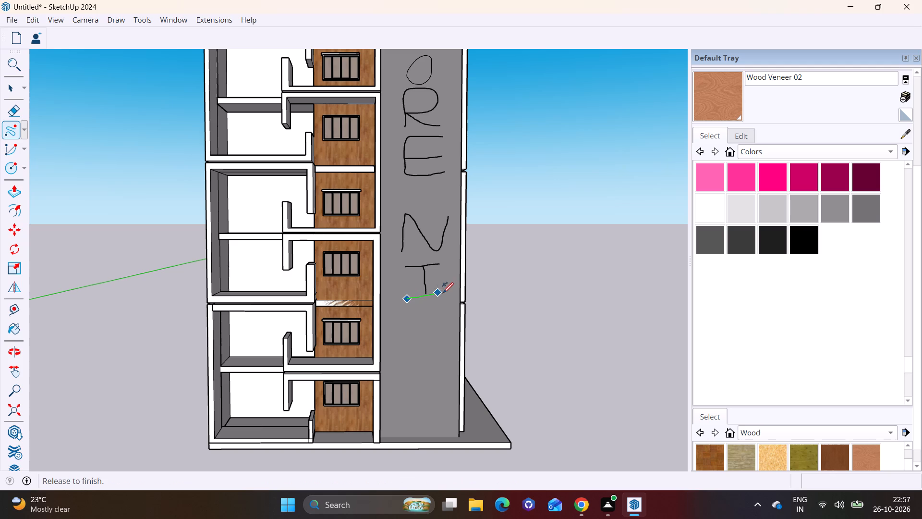
drag(443, 293, 447, 293)
Draw single-line freehand letters V, A and S down to the wall's base, completing the vertical word NIVAS.
middle_drag(410, 334, 405, 240)
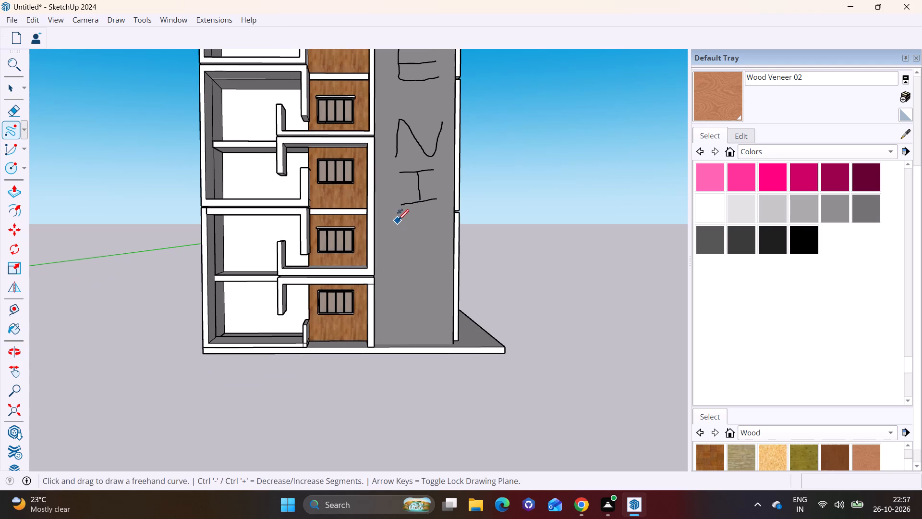
drag(398, 220, 444, 210)
drag(402, 304, 442, 303)
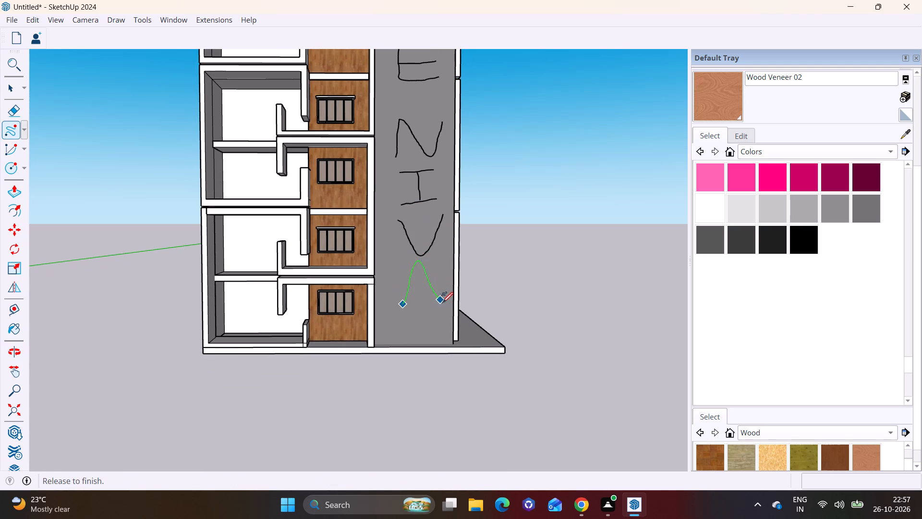
drag(442, 303, 442, 303)
drag(407, 289, 436, 289)
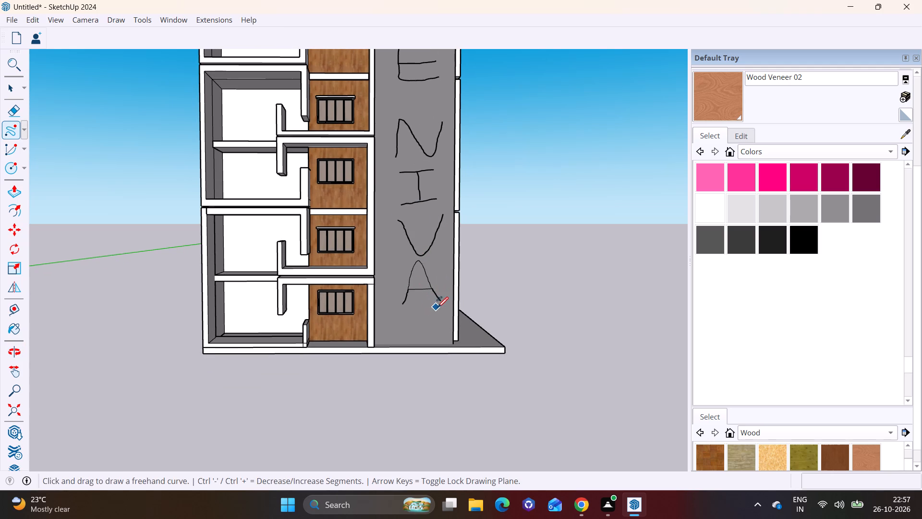
drag(437, 309, 426, 345)
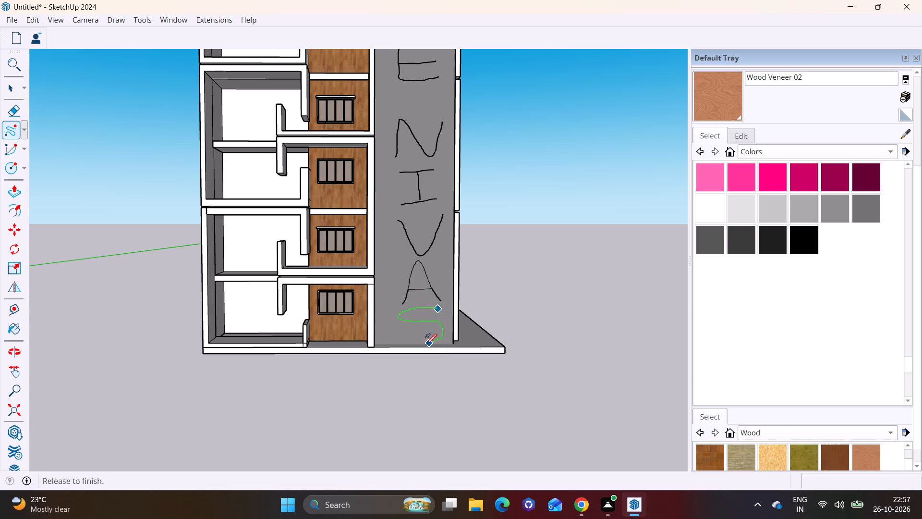
drag(426, 345, 396, 338)
key(space)
Examine the MORE NIVAS sign and the adjoining window facade from a distance and from several sides.
scroll(498, 294, down, 2)
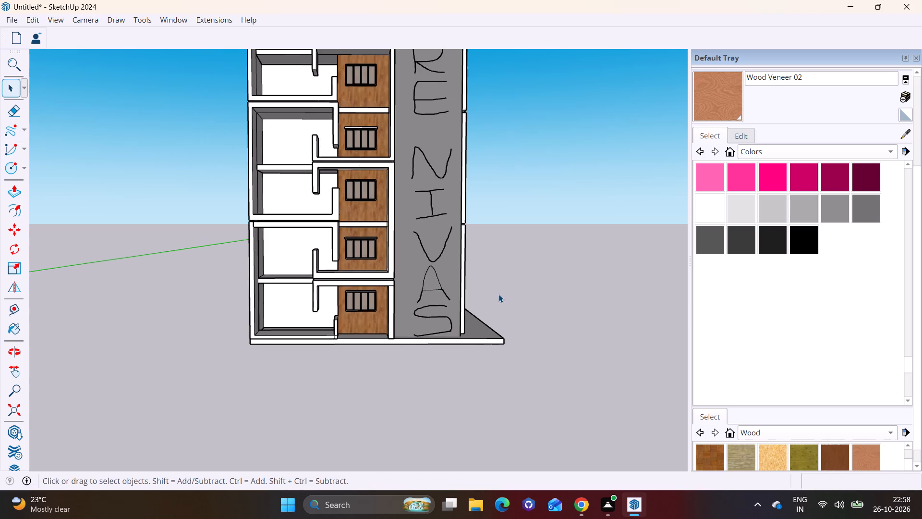
scroll(498, 293, down, 9)
scroll(407, 272, down, 3)
shift+middle_drag(403, 263, 376, 330)
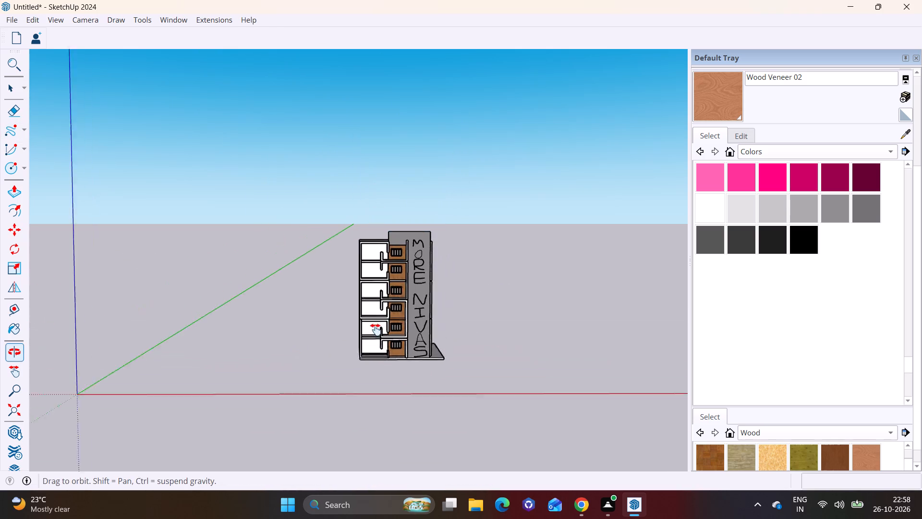
shift+middle_drag(376, 330, 330, 334)
scroll(345, 279, up, 2)
middle_drag(354, 286, 173, 310)
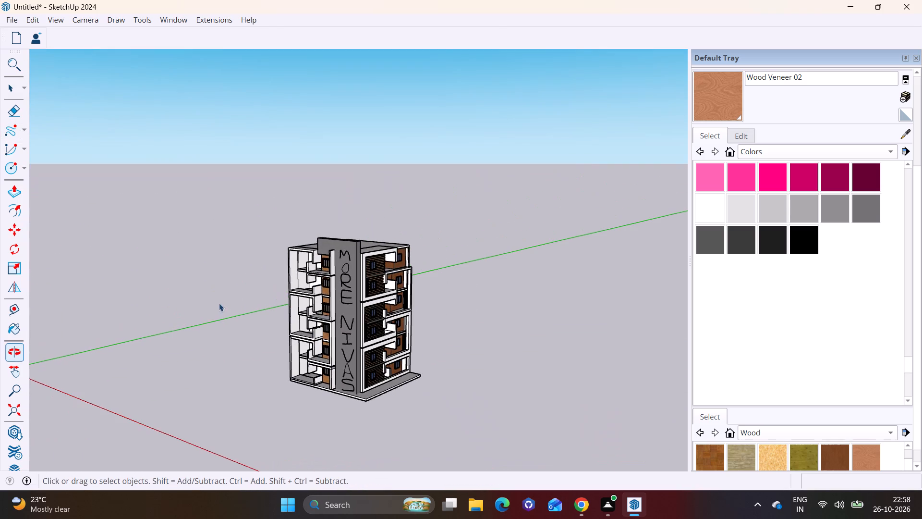
scroll(325, 304, up, 2)
scroll(369, 317, down, 5)
shift+middle_drag(367, 325, 373, 278)
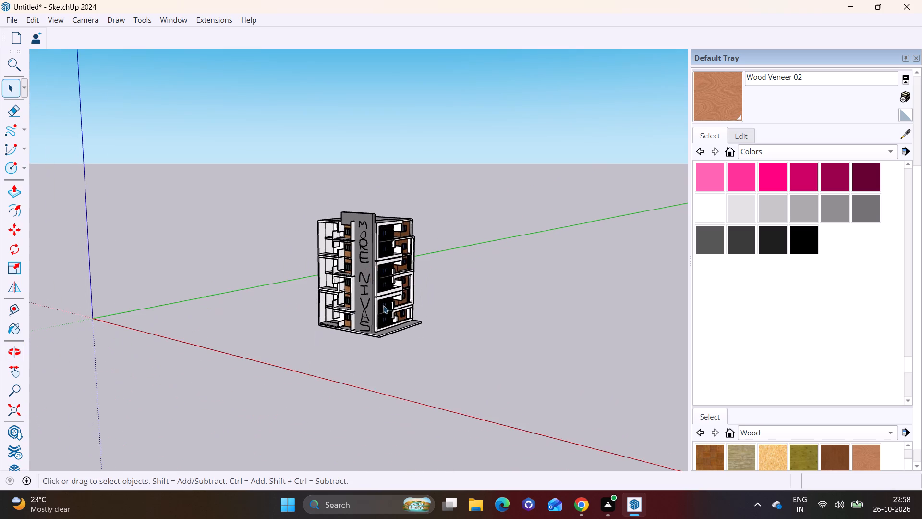
scroll(390, 318, down, 1)
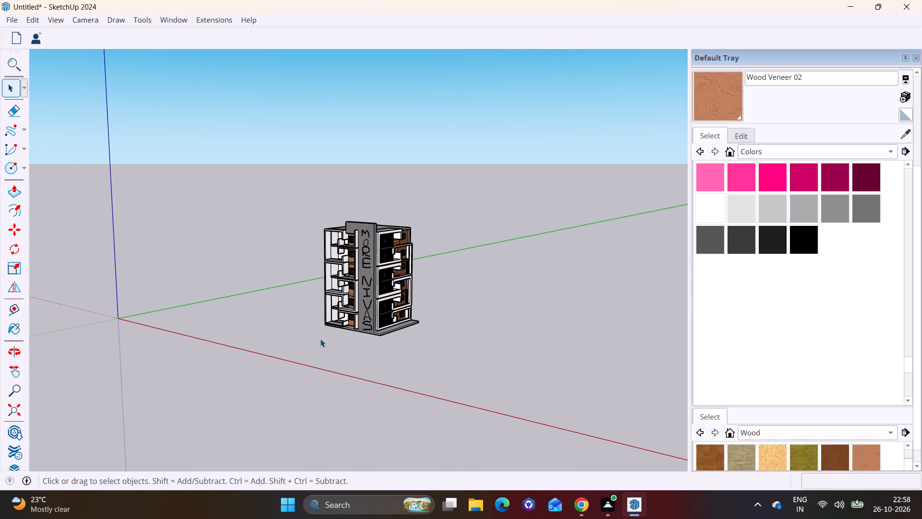
middle_drag(321, 339, 254, 349)
scroll(357, 329, up, 2)
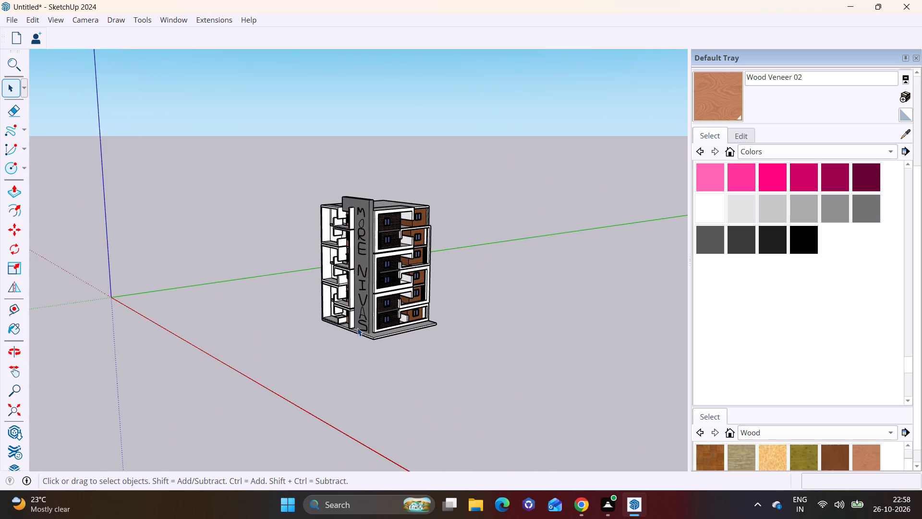
middle_drag(400, 308, 342, 286)
scroll(472, 252, up, 6)
middle_drag(421, 294, 409, 295)
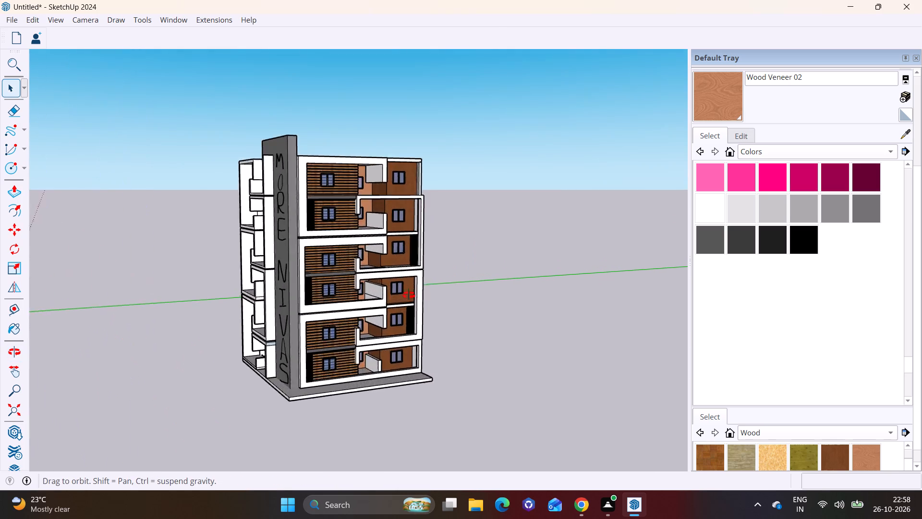
middle_drag(409, 295, 294, 305)
Paint the ground-floor wood wall around the window at the facade's end away from the sign wall with Color M04.
scroll(295, 305, up, 1)
scroll(316, 298, down, 5)
scroll(362, 304, up, 2)
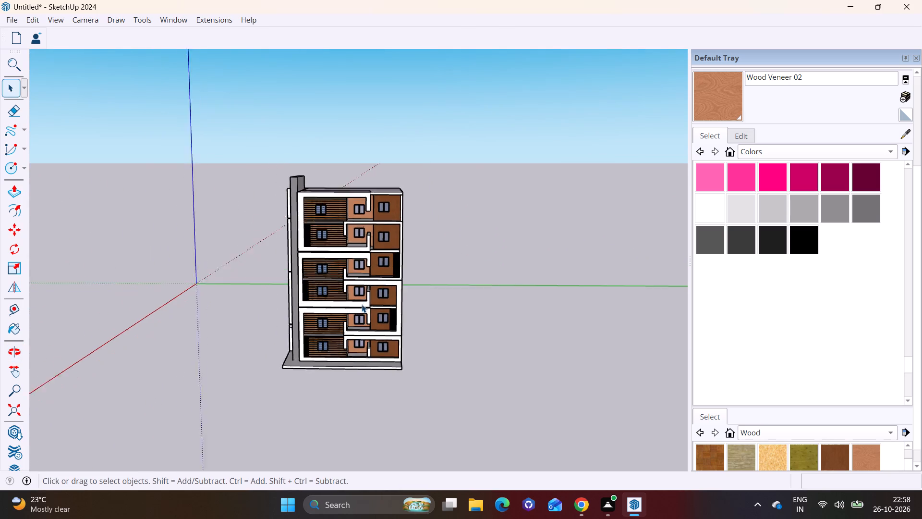
scroll(362, 304, up, 1)
shift+middle_drag(390, 312, 397, 274)
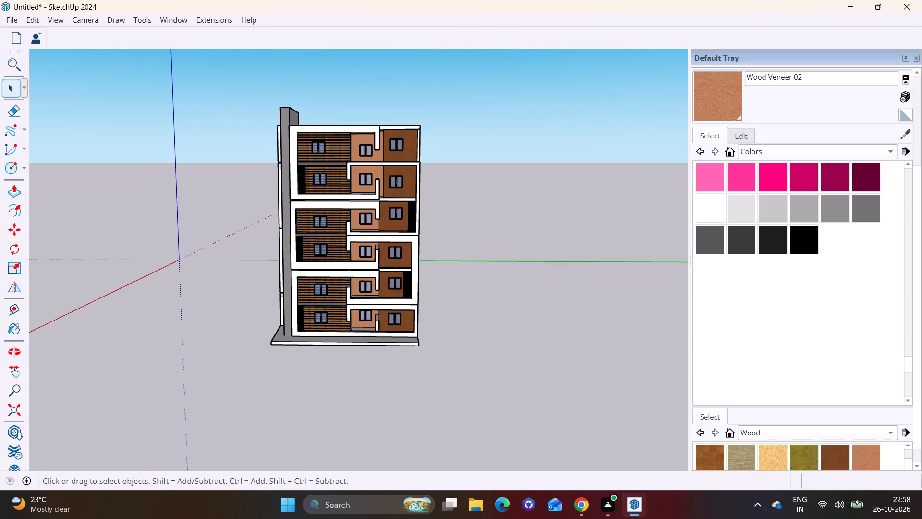
click(827, 204)
click(409, 326)
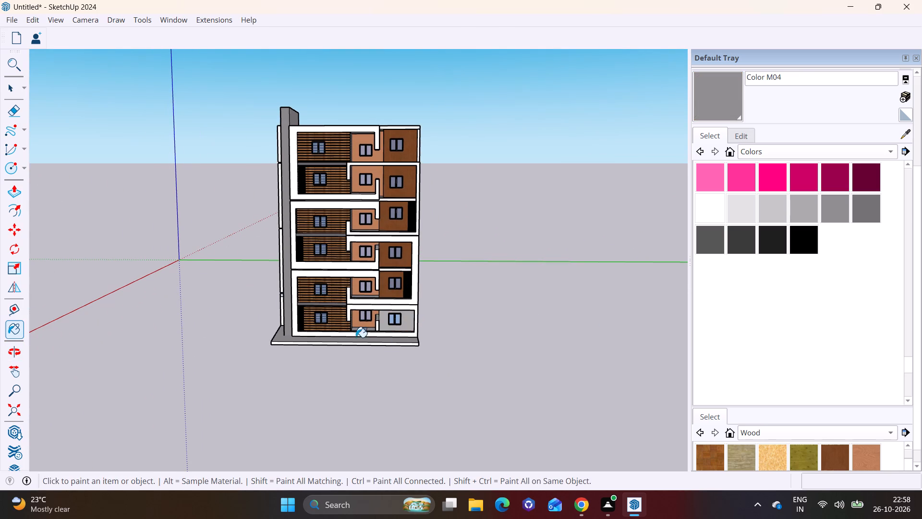
Paint the window wall and both side walls of the ground-floor bay farthest from the sign wall with Color M06.
scroll(355, 336, up, 5)
middle_drag(365, 335, 475, 332)
scroll(360, 311, up, 2)
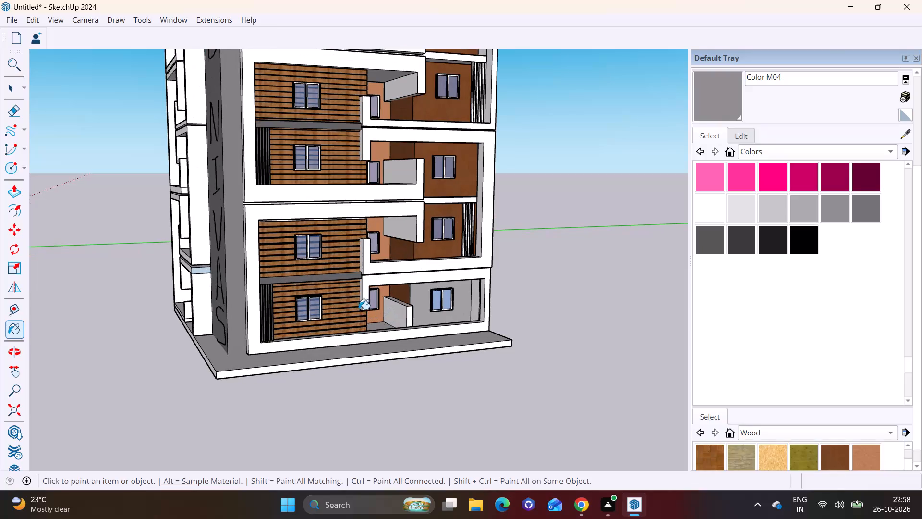
click(406, 291)
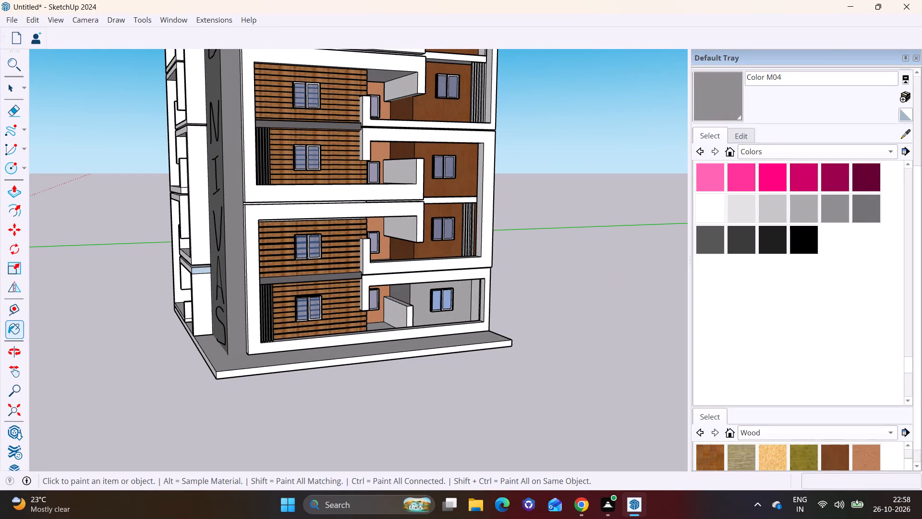
click(707, 246)
click(469, 302)
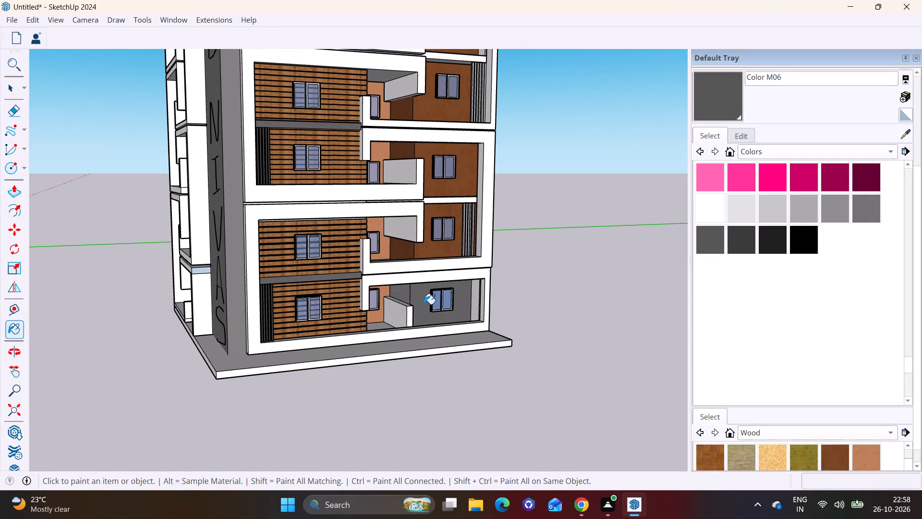
click(472, 306)
click(407, 299)
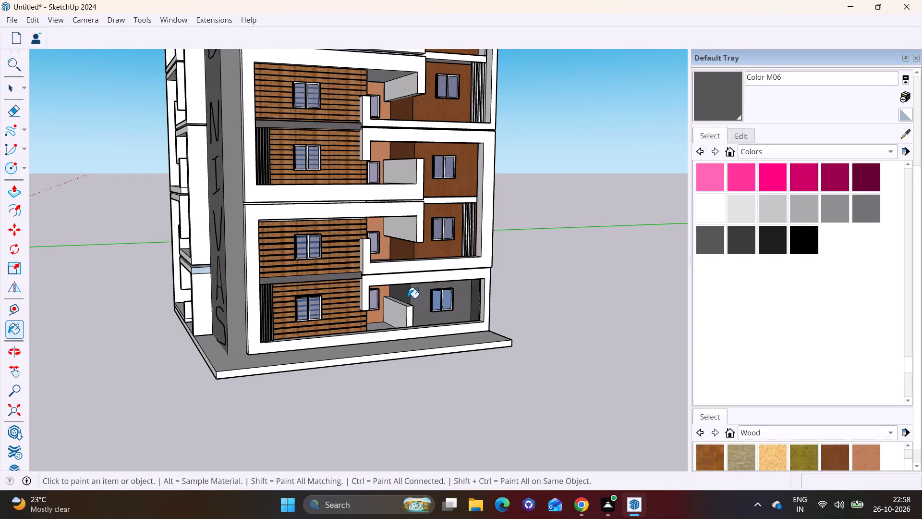
Paint the top-floor end bay's wood window wall and its adjoining side wall with the same Color M06.
scroll(408, 318, down, 4)
shift+middle_drag(405, 320, 401, 455)
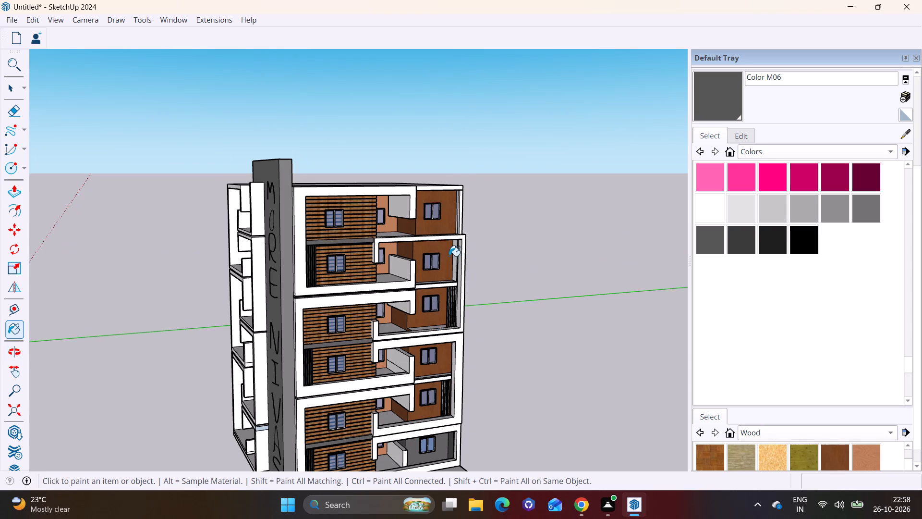
scroll(449, 256, up, 1)
scroll(449, 196, up, 2)
click(449, 196)
click(395, 229)
Draw a rectangle about 7' 5" by 1' on the ground-floor balcony's front ledge, starting at the wood-clad wall's corner.
scroll(400, 229, down, 2)
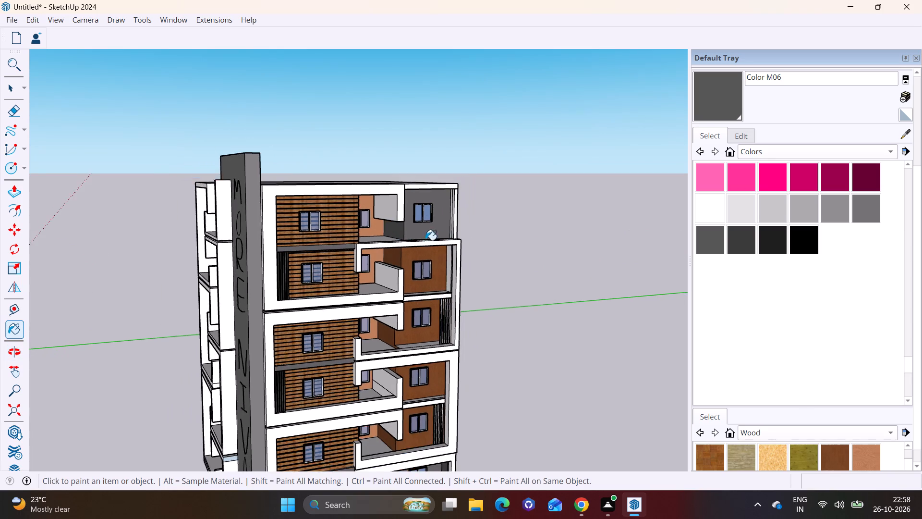
scroll(425, 240, down, 2)
scroll(473, 288, down, 2)
shift+middle_drag(467, 303, 476, 217)
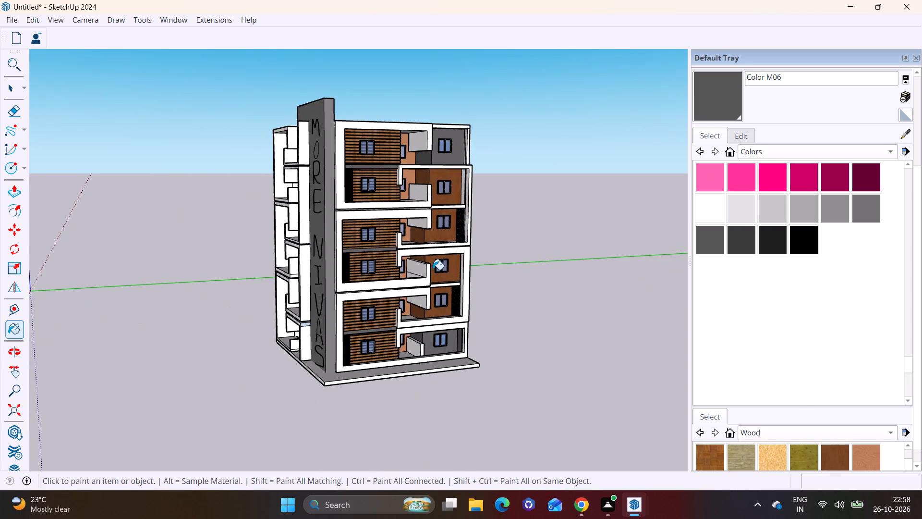
scroll(433, 270, down, 2)
shift+middle_drag(442, 293, 425, 230)
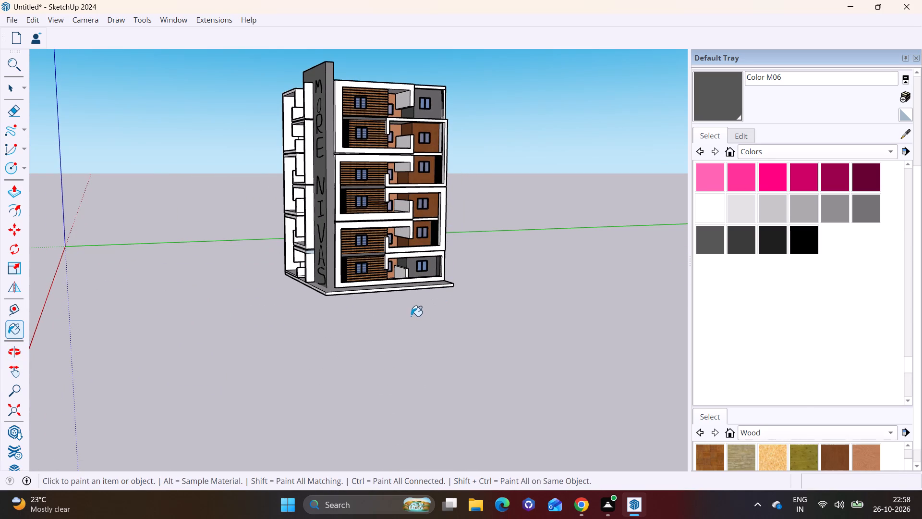
scroll(412, 270, up, 14)
middle_drag(386, 300, 351, 344)
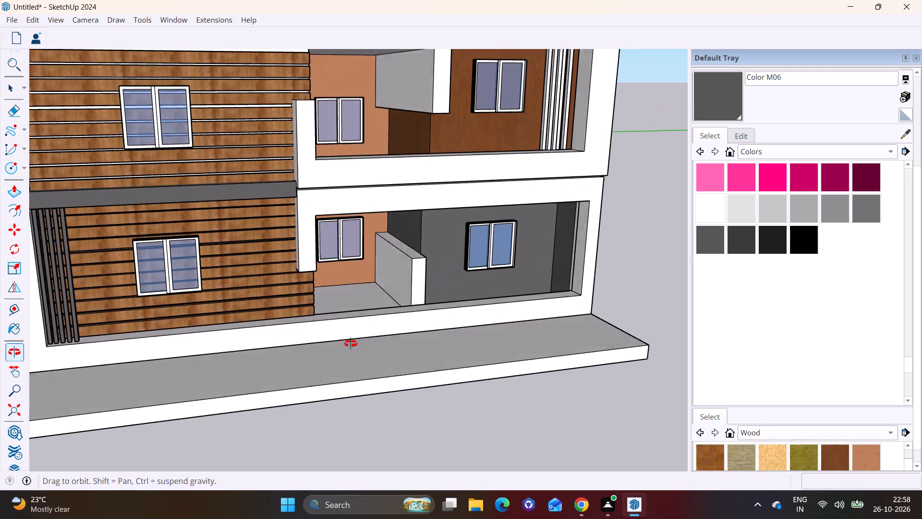
middle_drag(351, 344, 324, 364)
shift+middle_drag(302, 322, 306, 297)
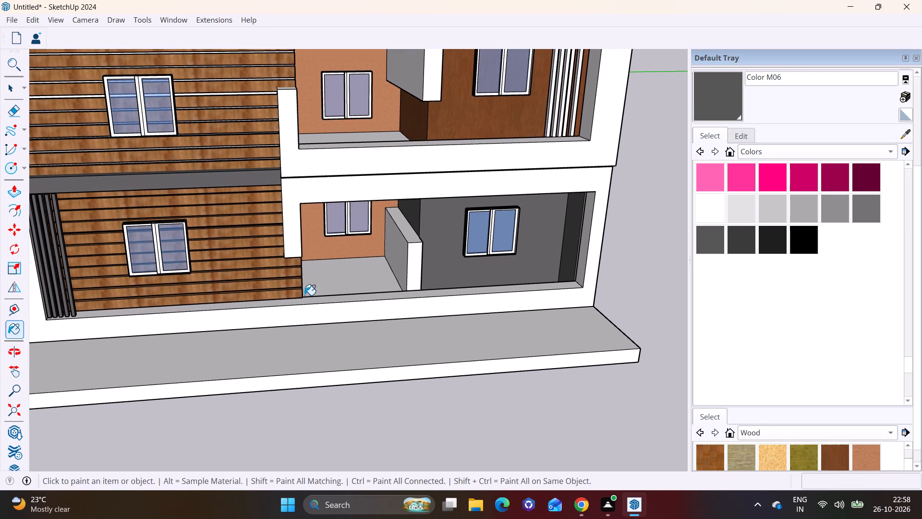
click(25, 168)
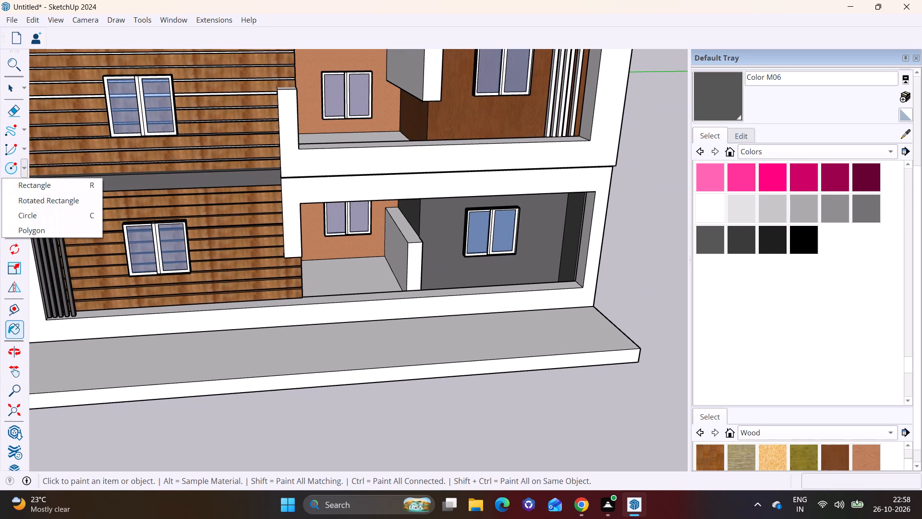
click(25, 182)
scroll(242, 286, up, 3)
scroll(303, 333, up, 1)
middle_drag(303, 335, 278, 401)
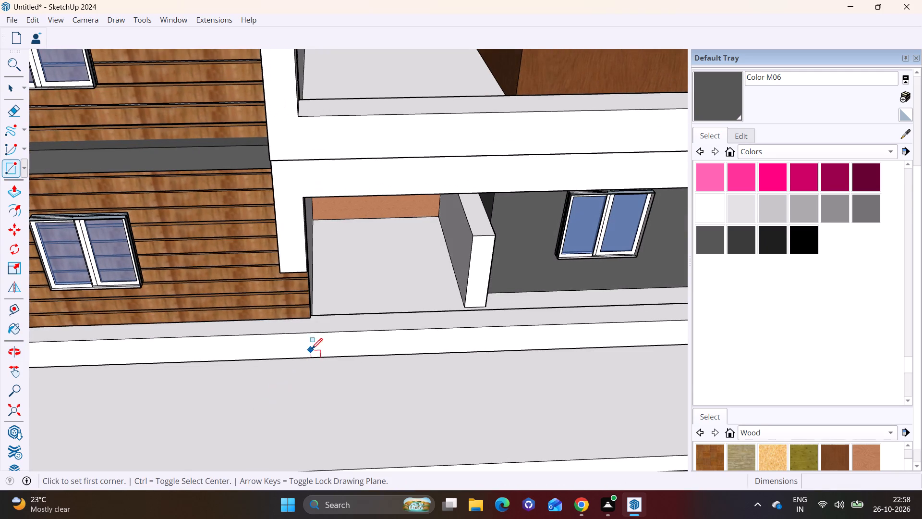
click(311, 316)
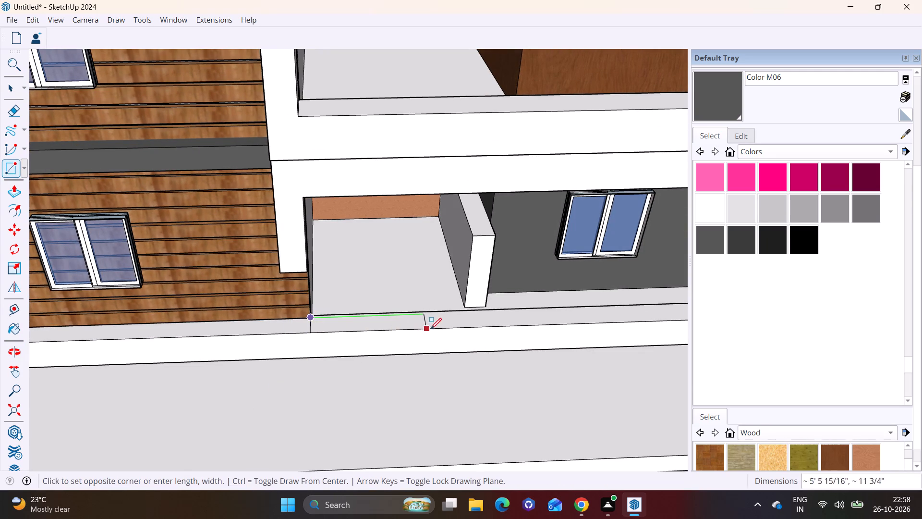
click(469, 325)
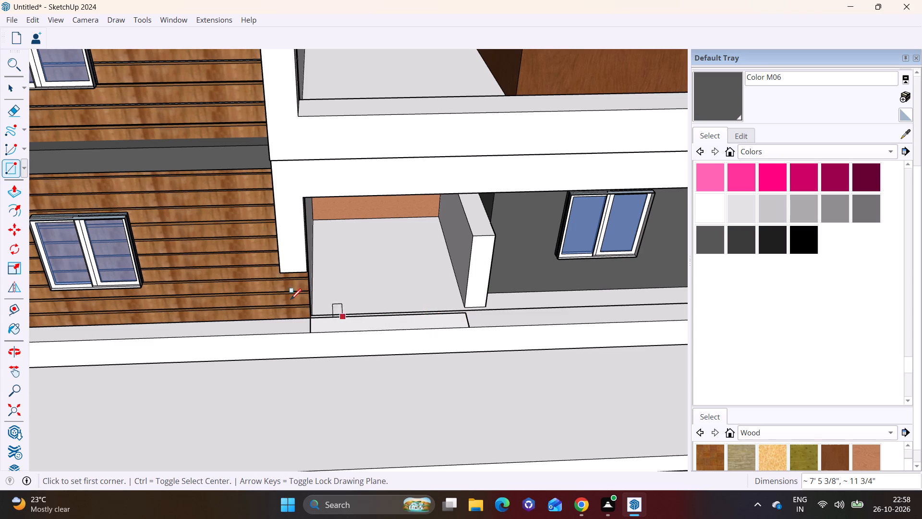
Pull the ground-floor ledge rectangle up about 1' 6" to form a low balcony parapet.
click(12, 87)
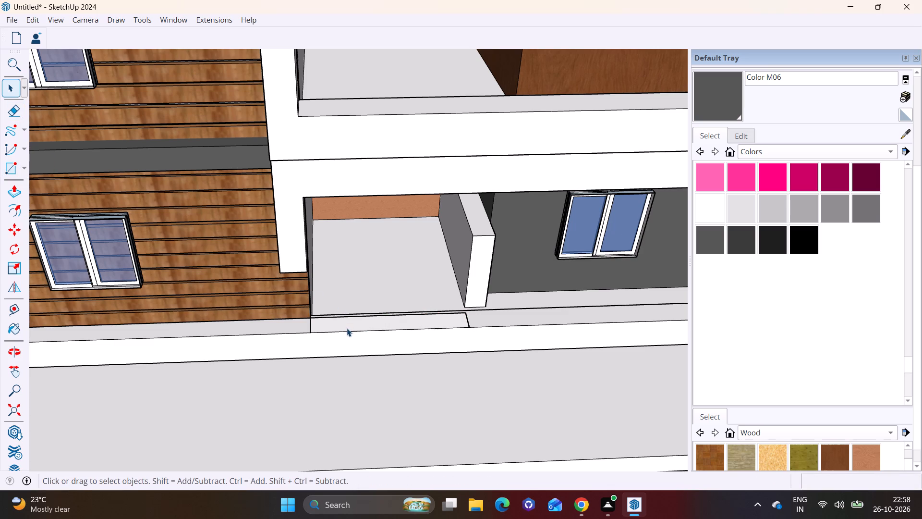
click(348, 327)
click(18, 194)
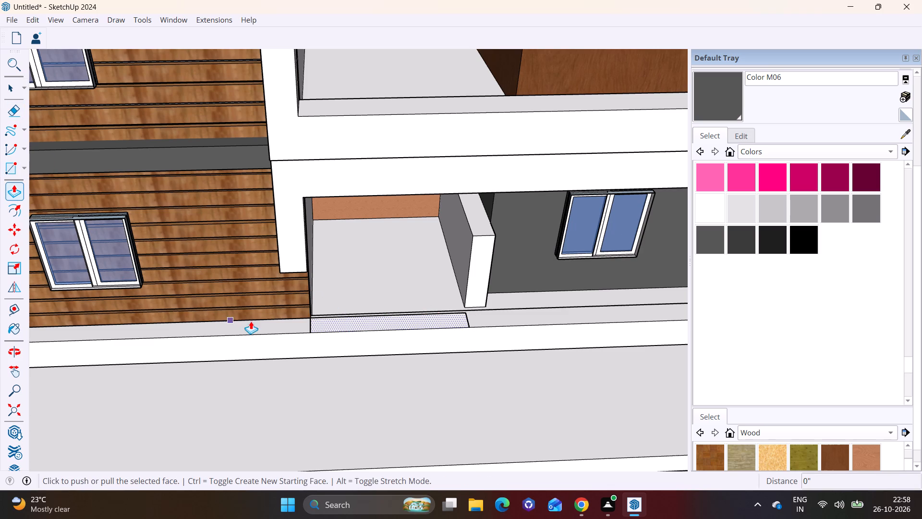
click(327, 320)
click(324, 294)
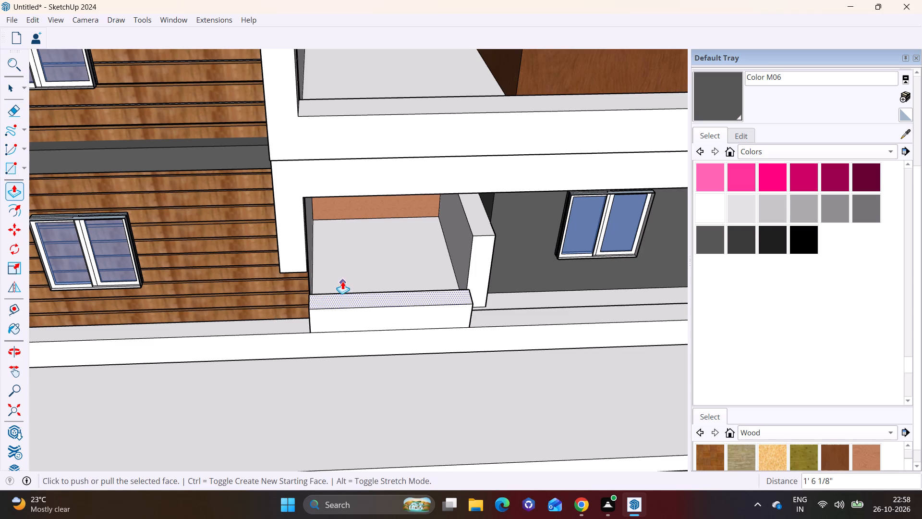
Draw a rectangle about 8' 5" by 1' 7 1/2" on the first-floor balcony's front ledge, beside the wood-clad wall.
scroll(347, 281, down, 8)
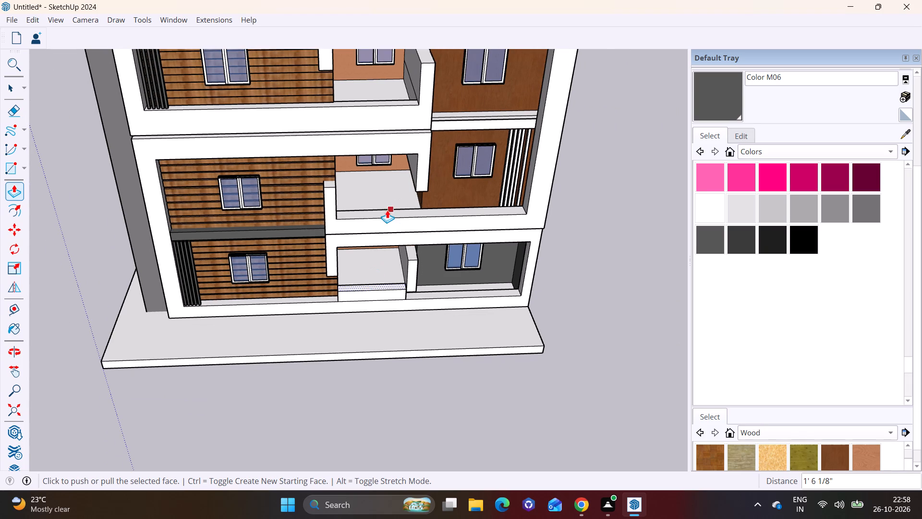
middle_drag(385, 212, 390, 336)
scroll(392, 319, up, 3)
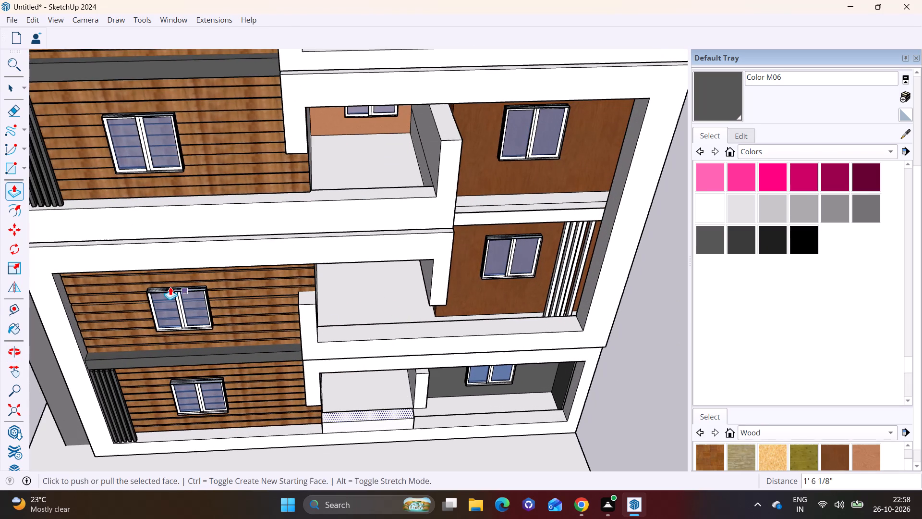
click(24, 170)
click(29, 180)
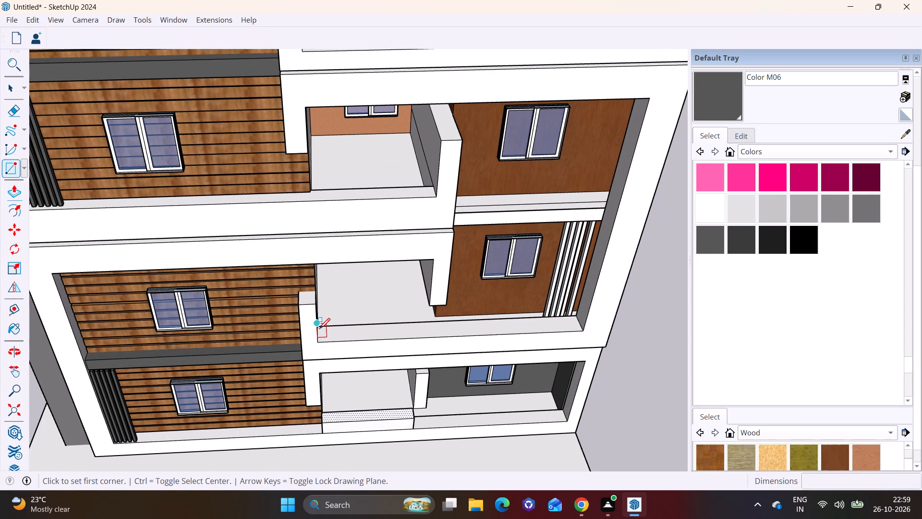
click(438, 318)
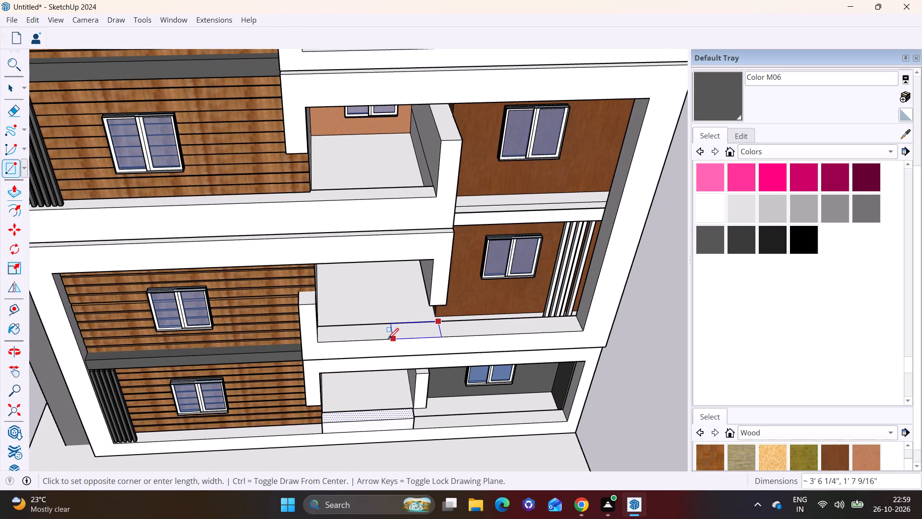
click(324, 341)
Pull the first-floor ledge rectangle up about 2' 4" as a balcony parapet.
click(11, 89)
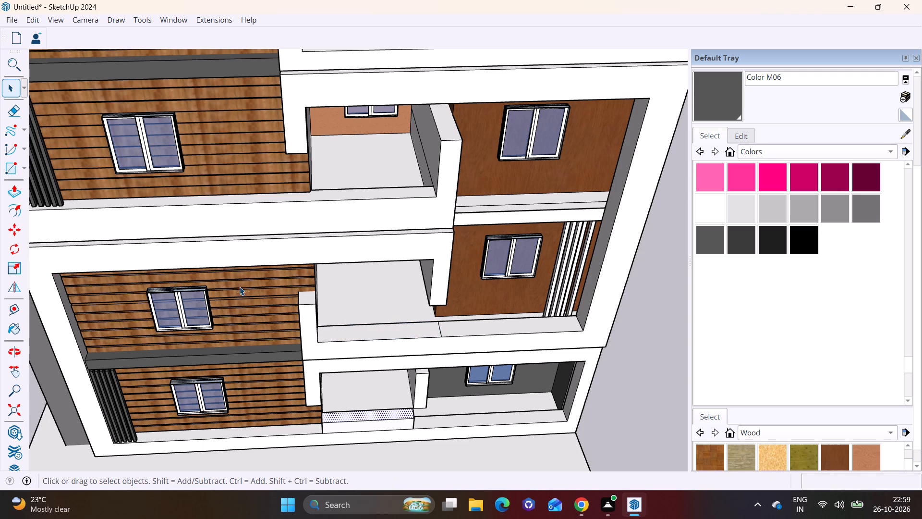
click(343, 330)
click(13, 187)
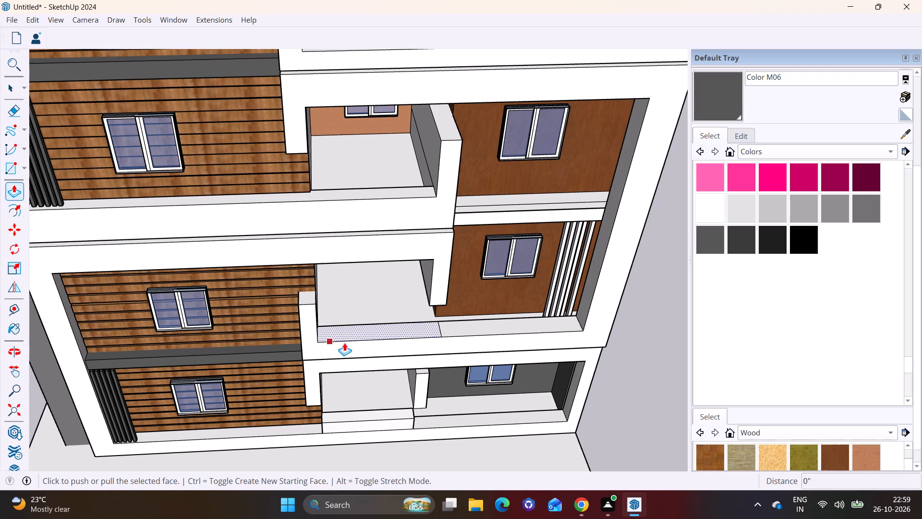
click(355, 334)
click(350, 317)
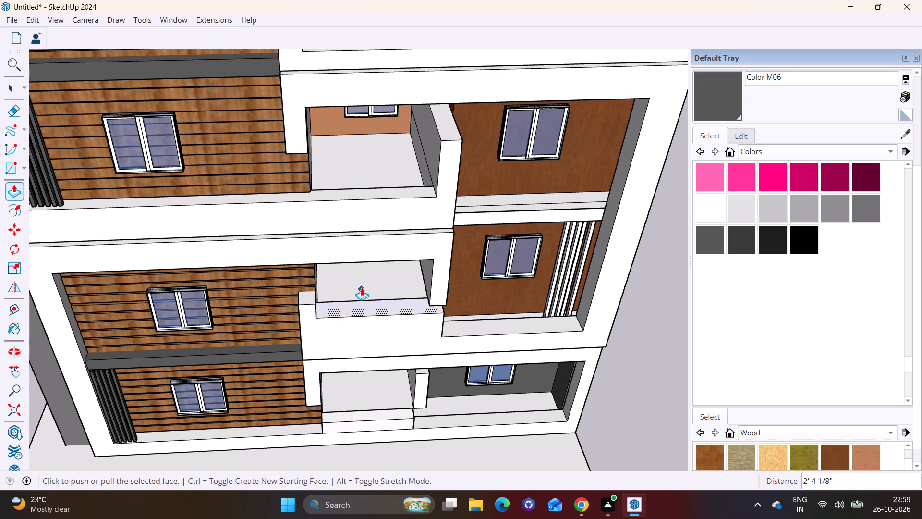
Push the first-floor parapet's top face down by about 1' 9".
middle_drag(341, 312, 342, 259)
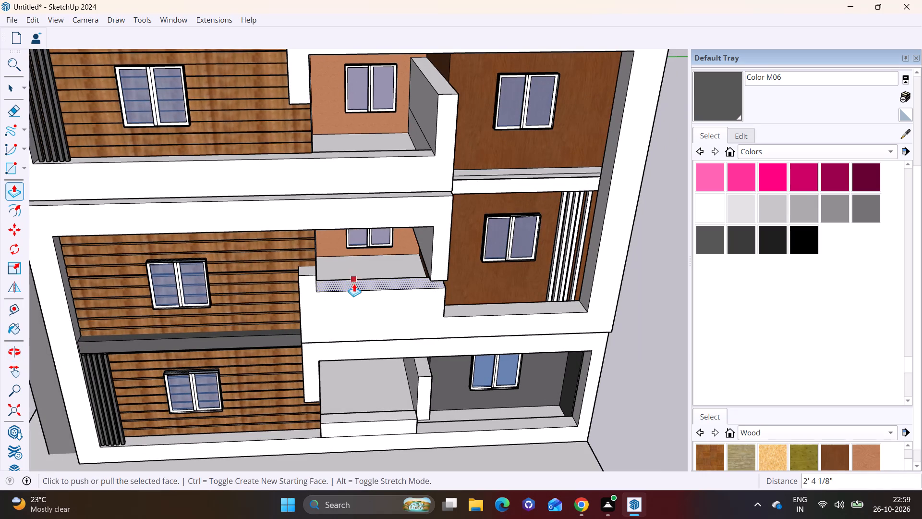
click(354, 284)
click(357, 305)
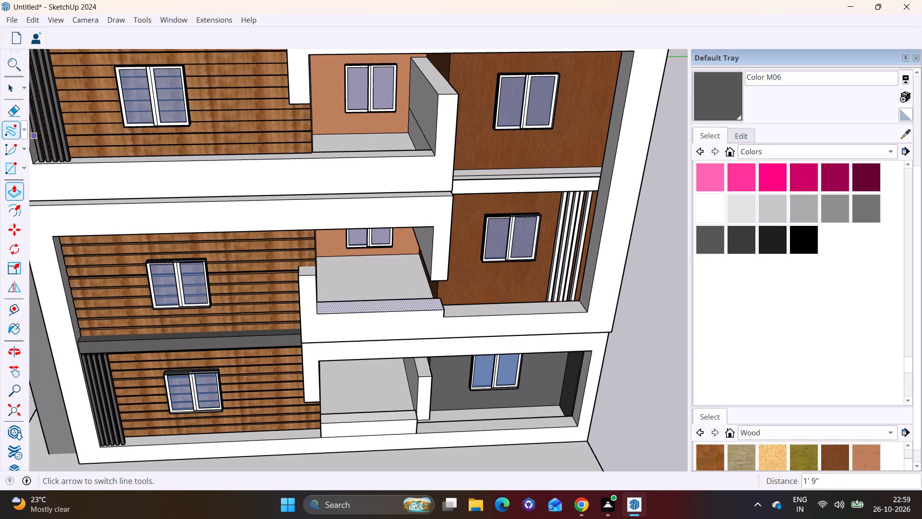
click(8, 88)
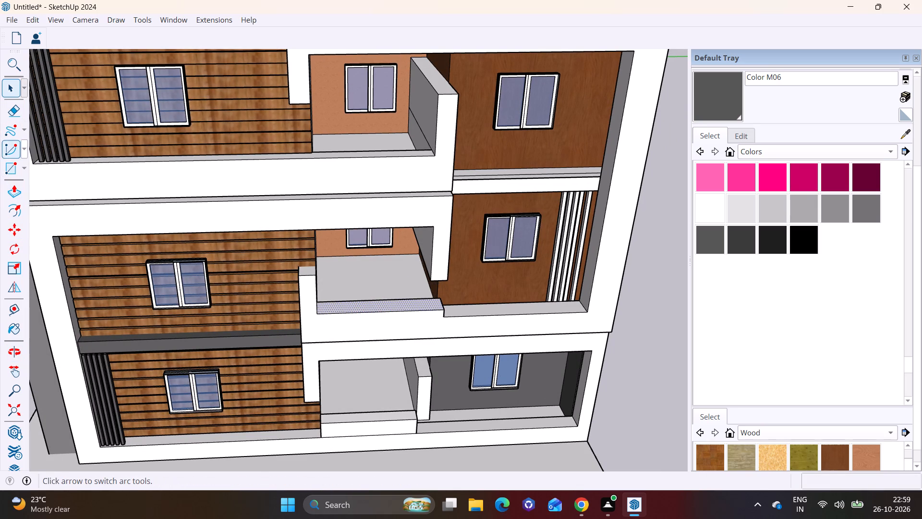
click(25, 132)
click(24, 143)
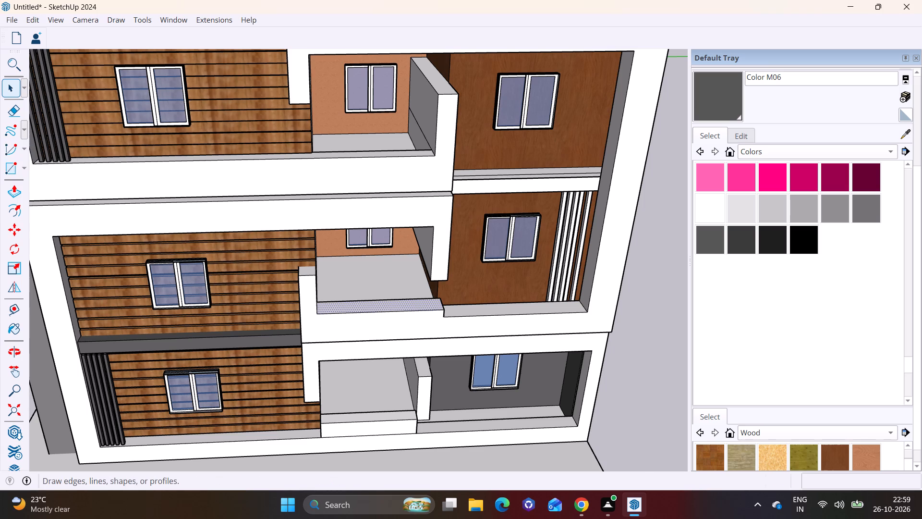
Draw a rectangle about 6' 10" by 1' 3" on the second-floor balcony's front ledge, starting at the partition wall.
scroll(363, 269, up, 2)
scroll(361, 225, down, 3)
shift+middle_drag(360, 234, 356, 297)
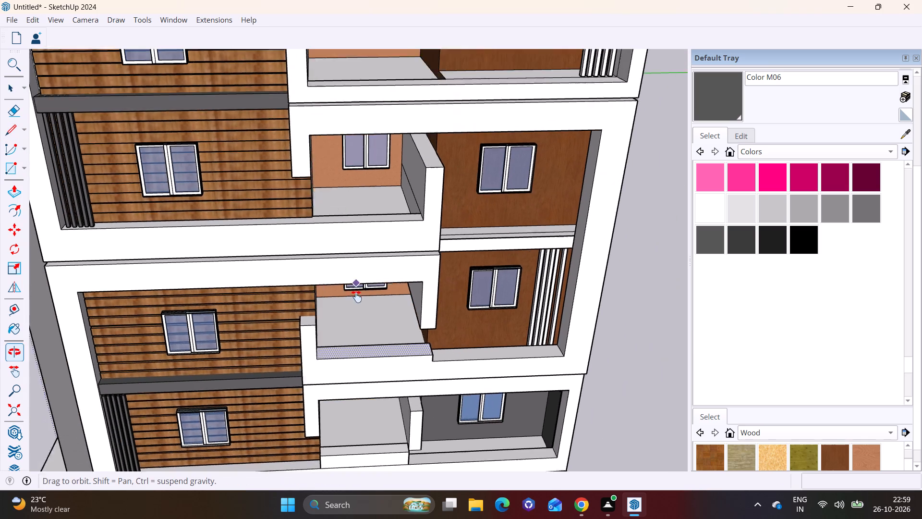
shift+middle_drag(356, 297, 352, 327)
click(23, 165)
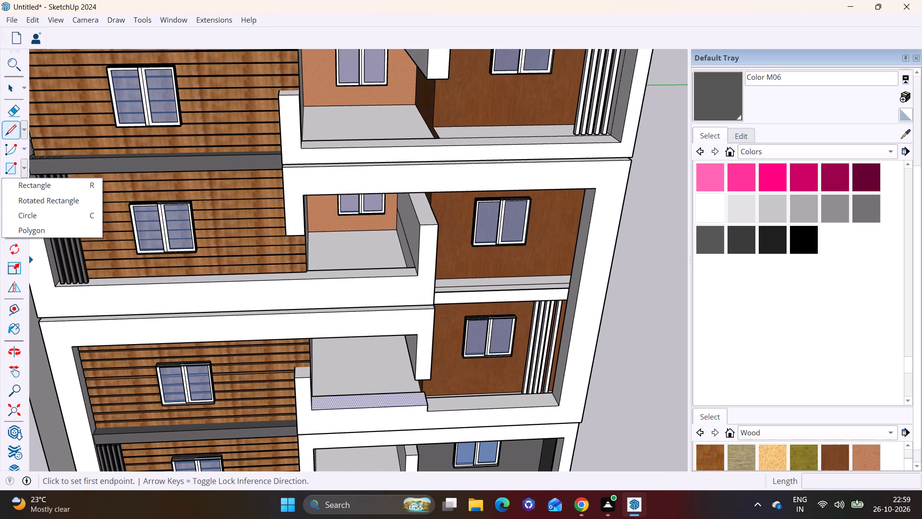
click(29, 183)
scroll(364, 261, up, 1)
middle_drag(374, 274, 375, 286)
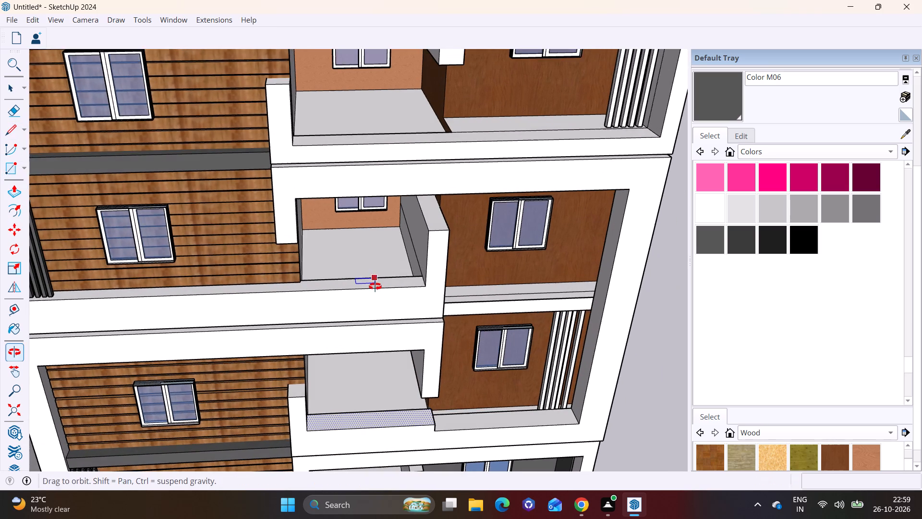
middle_drag(375, 286, 375, 288)
click(418, 278)
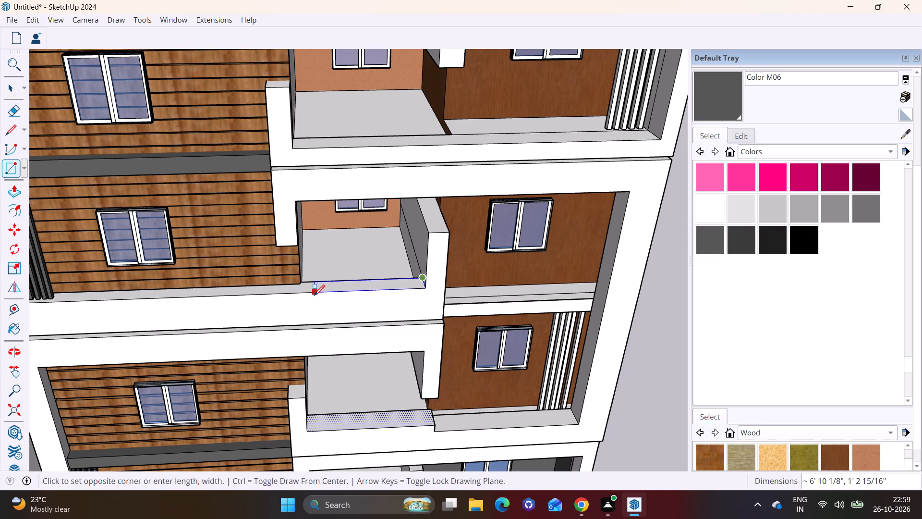
click(314, 296)
Pull the second-floor ledge rectangle up to form a low balcony parapet.
click(12, 94)
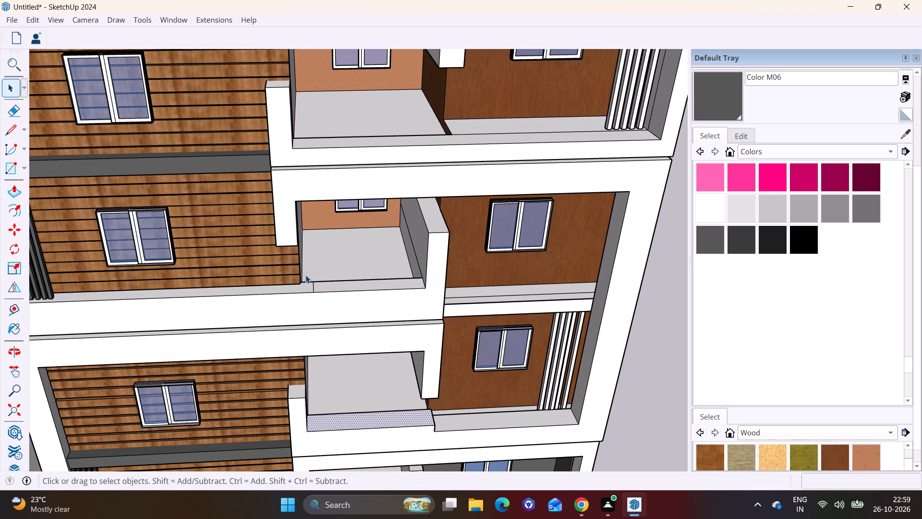
click(337, 284)
click(12, 195)
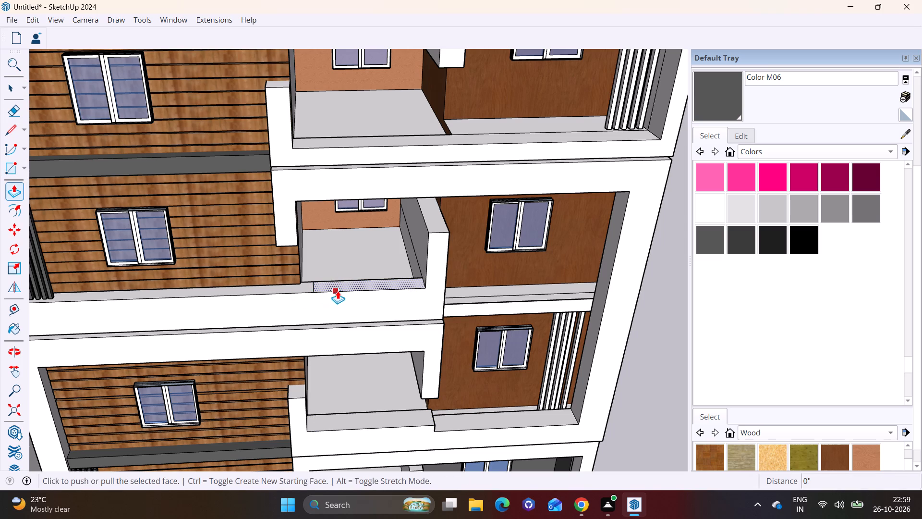
click(338, 290)
click(338, 276)
scroll(331, 292, down, 1)
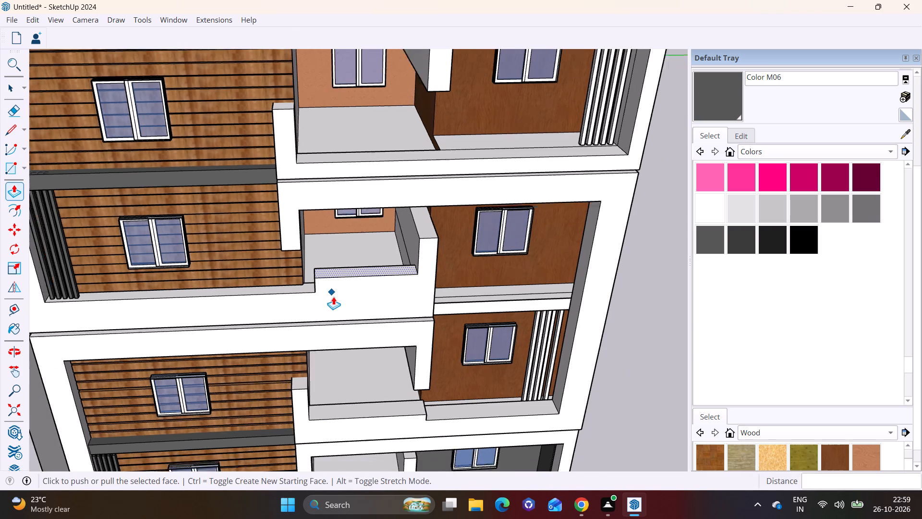
Examine the raised balcony parapets across the building's front facade as a whole.
scroll(333, 297, down, 7)
middle_drag(336, 309, 352, 261)
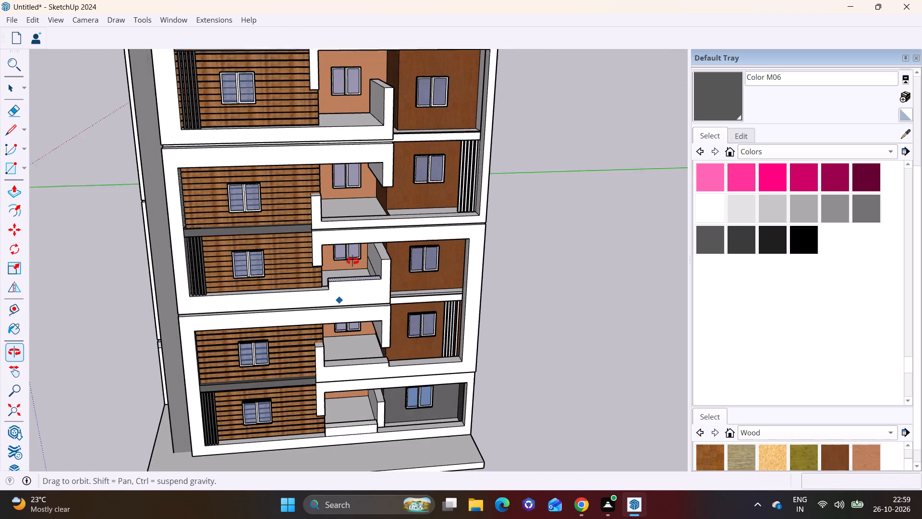
middle_drag(352, 261, 352, 260)
middle_drag(407, 359, 388, 285)
scroll(389, 289, up, 1)
scroll(350, 359, down, 2)
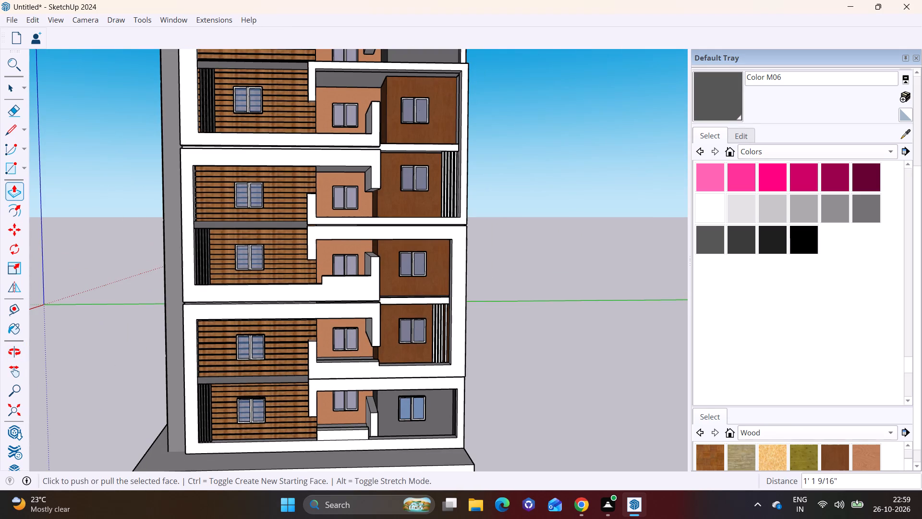
Search the 3D Warehouse for PLANTS.
click(170, 25)
click(184, 118)
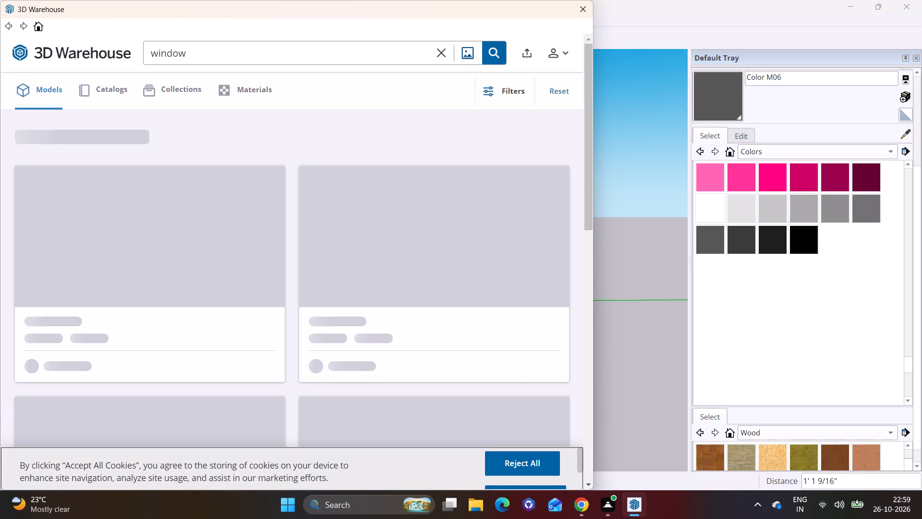
click(199, 59)
key(BackSpace)
key(BackSpace)
key(BackSpace)
key(BackSpace)
key(BackSpace)
key(BackSpace)
key(BackSpace)
key(BackSpace)
key(BackSpace)
key(BackSpace)
key(BackSpace)
key(BackSpace)
key(BackSpace)
key(BackSpace)
key(BackSpace)
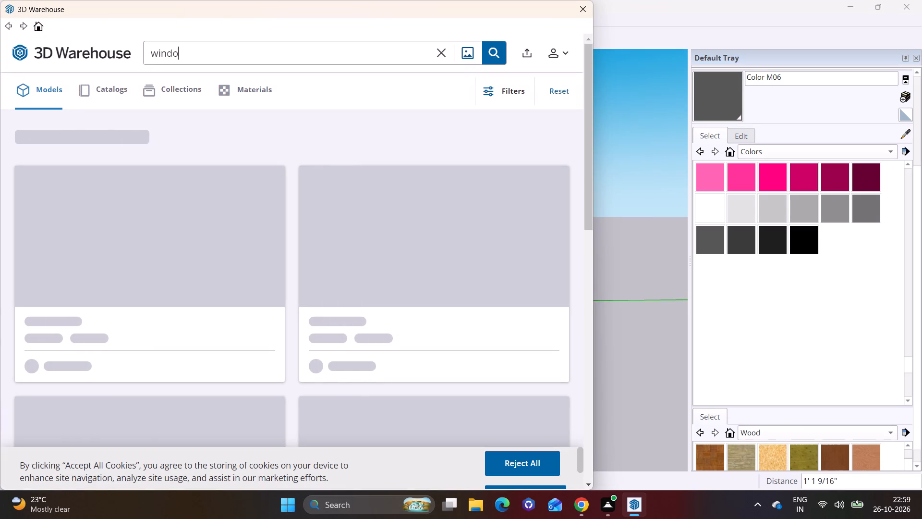
text(TREES)
key(BackSpace)
key(BackSpace)
key(BackSpace)
key(BackSpace)
key(BackSpace)
key(BackSpace)
key(BackSpace)
key(BackSpace)
key(BackSpace)
key(BackSpace)
key(BackSpace)
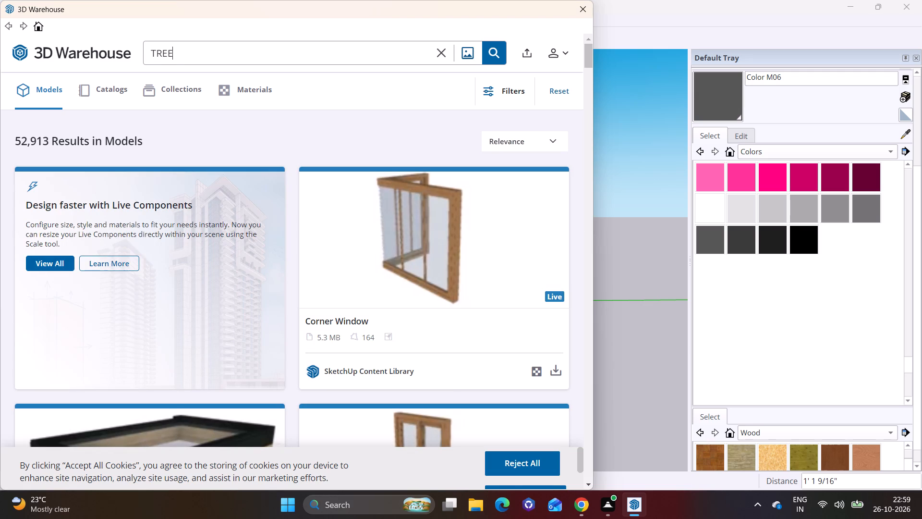
text(PLANTS)
key(Return)
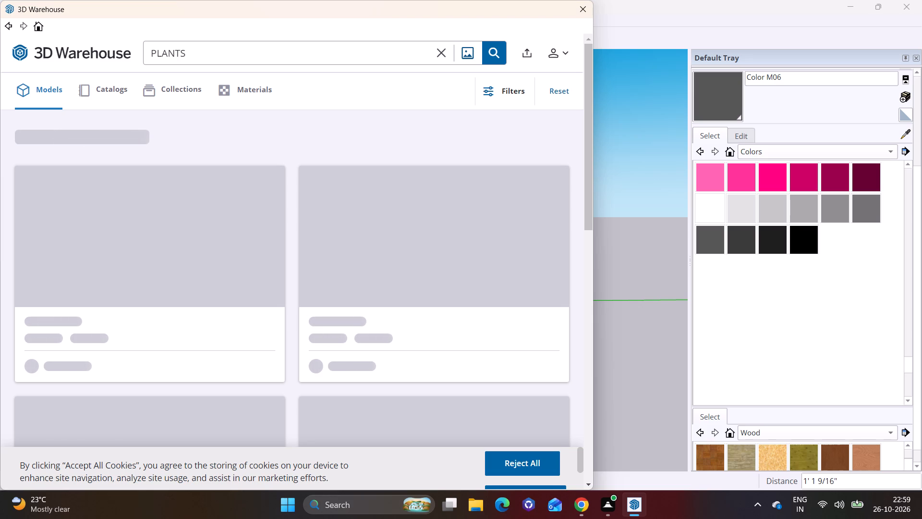
Download the 13 MB plant model with the dark and white rectangular planters directly into the building model.
scroll(271, 170, down, 6)
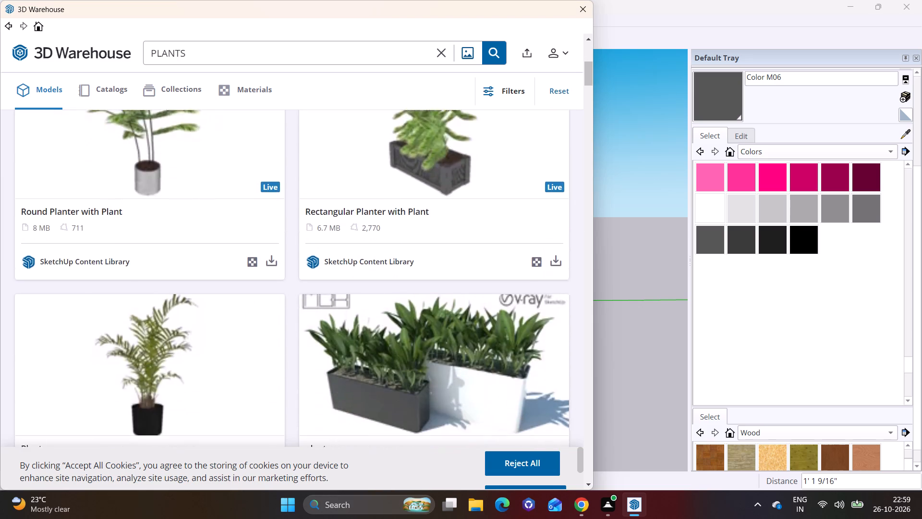
scroll(307, 210, down, 2)
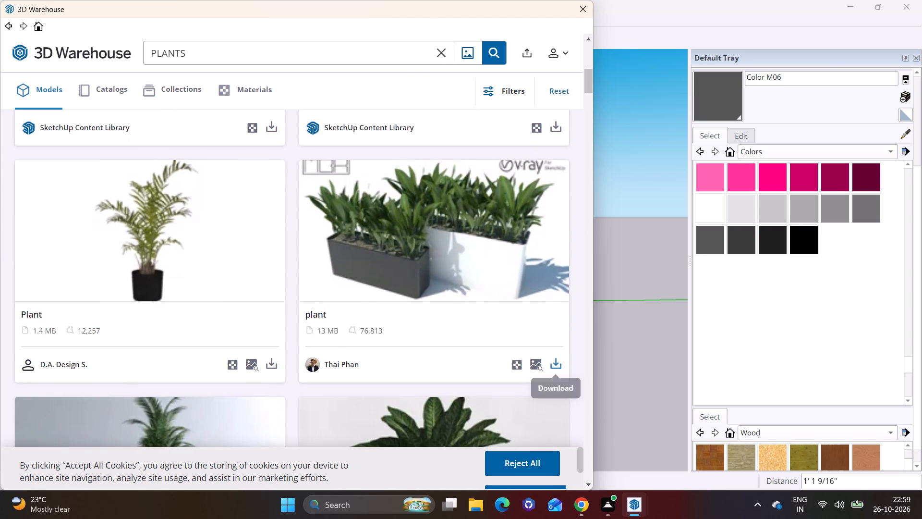
click(558, 364)
click(252, 261)
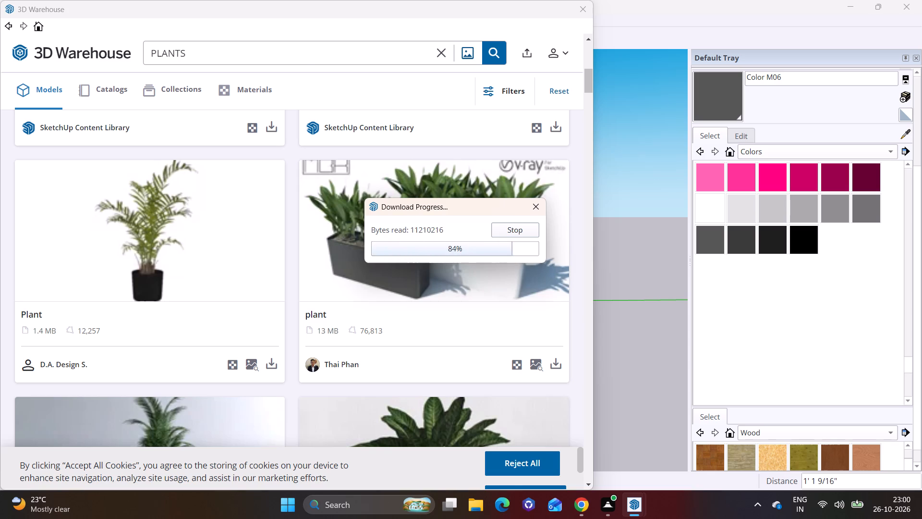
scroll(500, 378, down, 2)
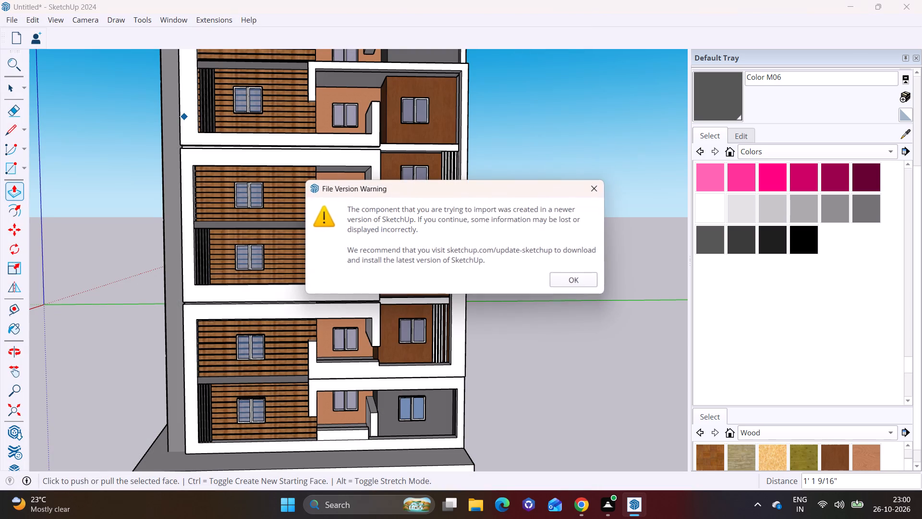
scroll(496, 395, down, 1)
click(558, 284)
Place the downloaded planter component on the open ground beside the building.
scroll(529, 369, down, 3)
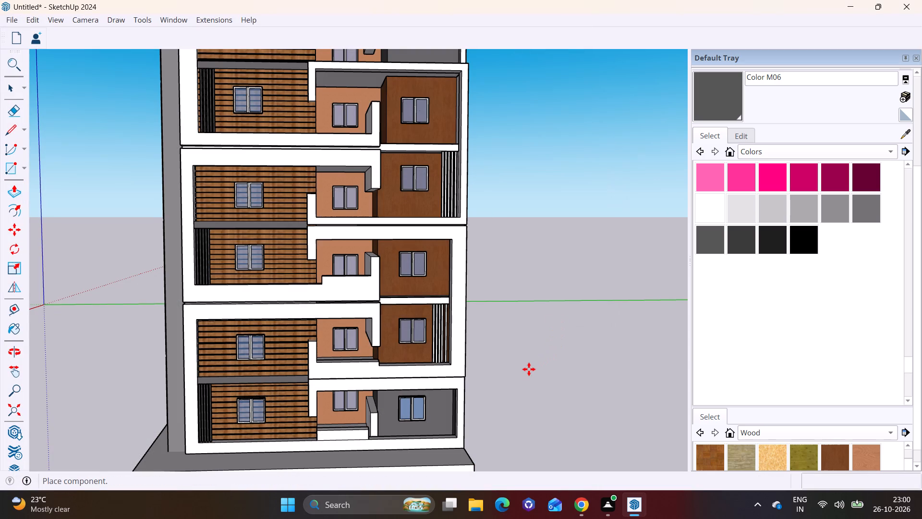
scroll(529, 369, down, 3)
click(535, 368)
scroll(582, 310, up, 16)
click(595, 349)
scroll(583, 297, up, 15)
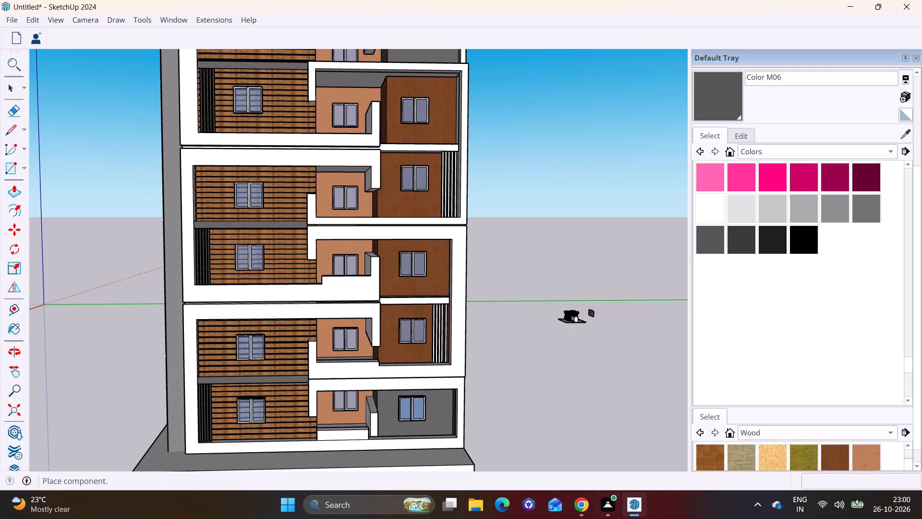
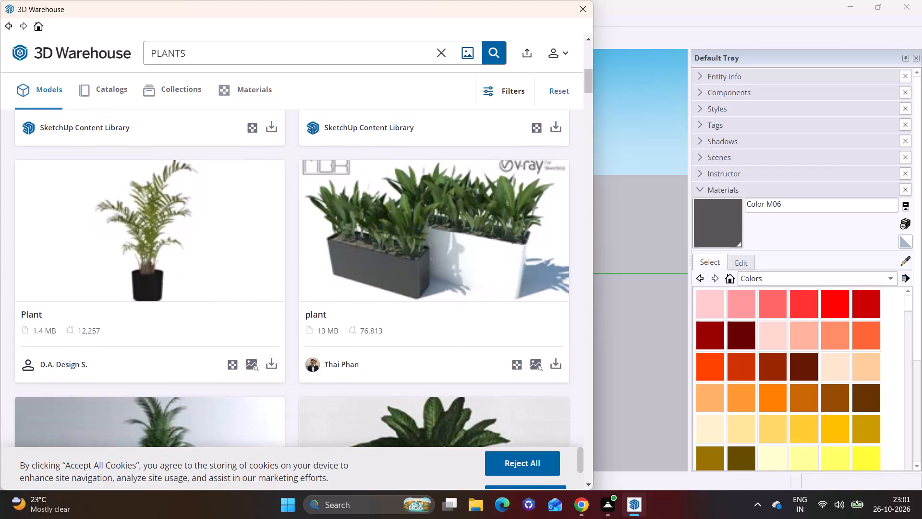
Find the 5.5 MB plant model with the long white rectangular planter and download it directly into the building model.
scroll(252, 264, down, 8)
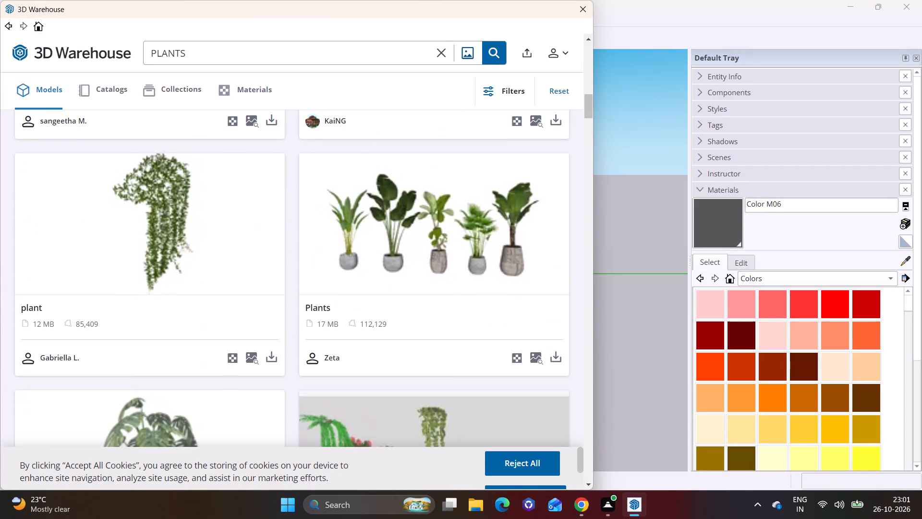
scroll(275, 280, down, 11)
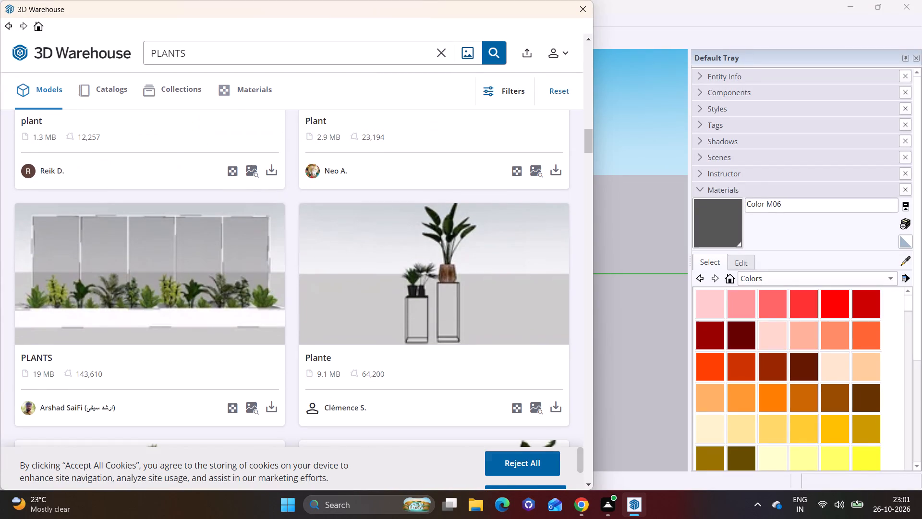
click(583, 486)
click(586, 484)
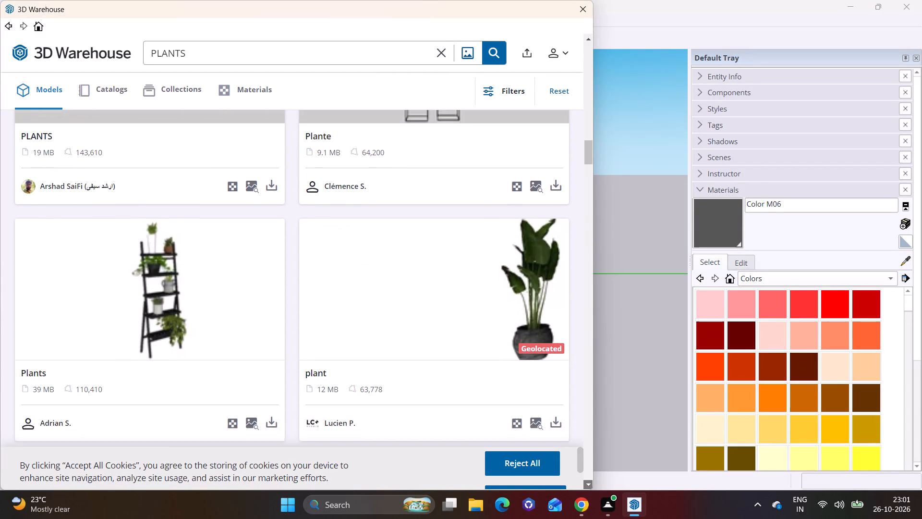
click(586, 484)
click(586, 484)
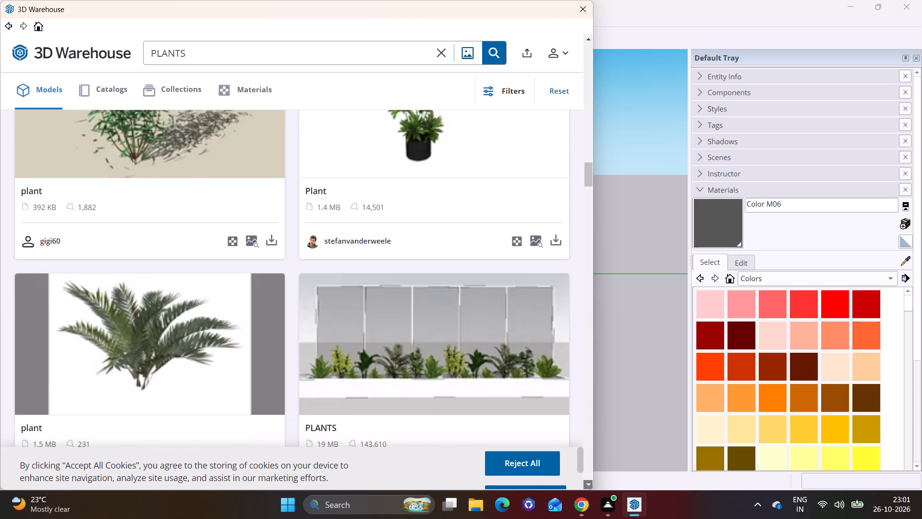
click(586, 484)
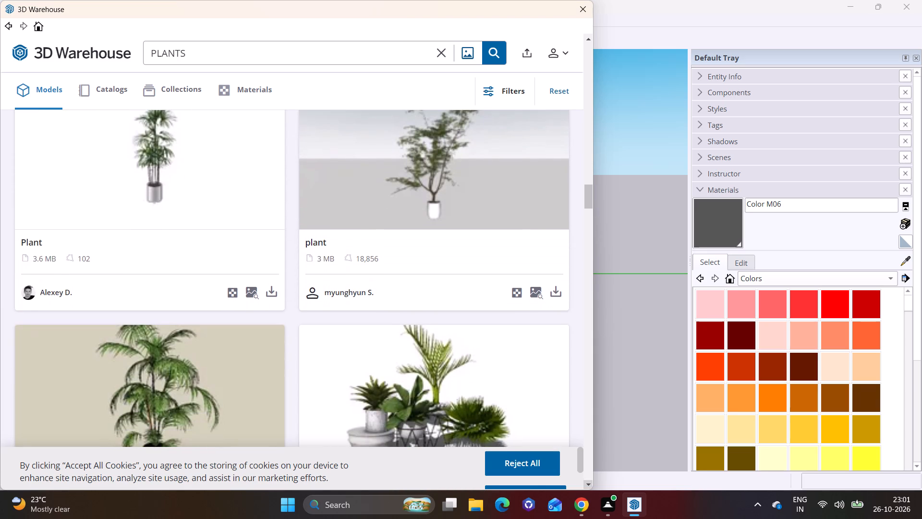
click(588, 487)
click(588, 487)
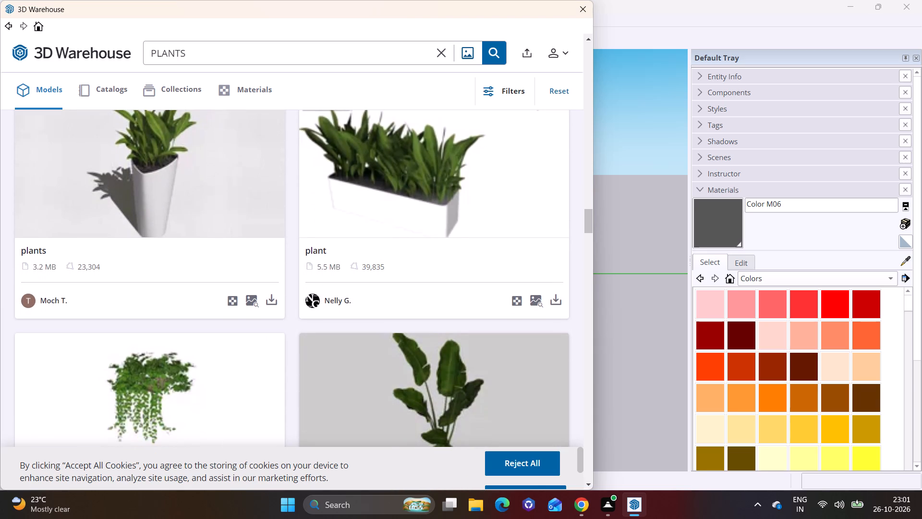
click(554, 297)
click(266, 255)
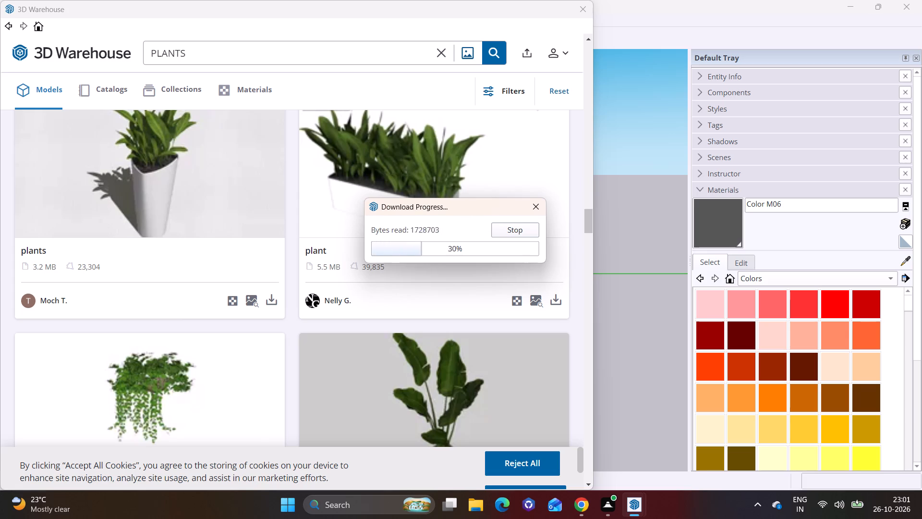
Place the downloaded planter component on the open ground beside the building.
scroll(426, 328, down, 1)
scroll(417, 341, up, 1)
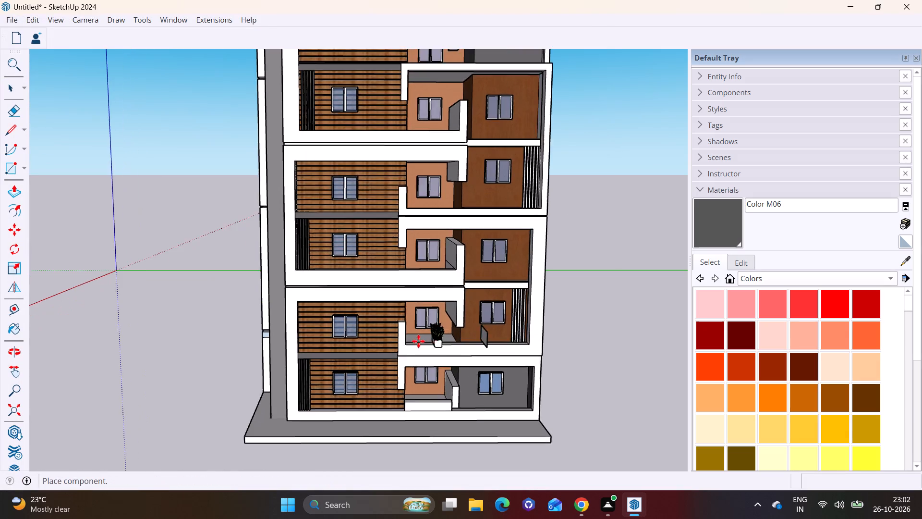
scroll(418, 341, up, 6)
scroll(415, 370, down, 9)
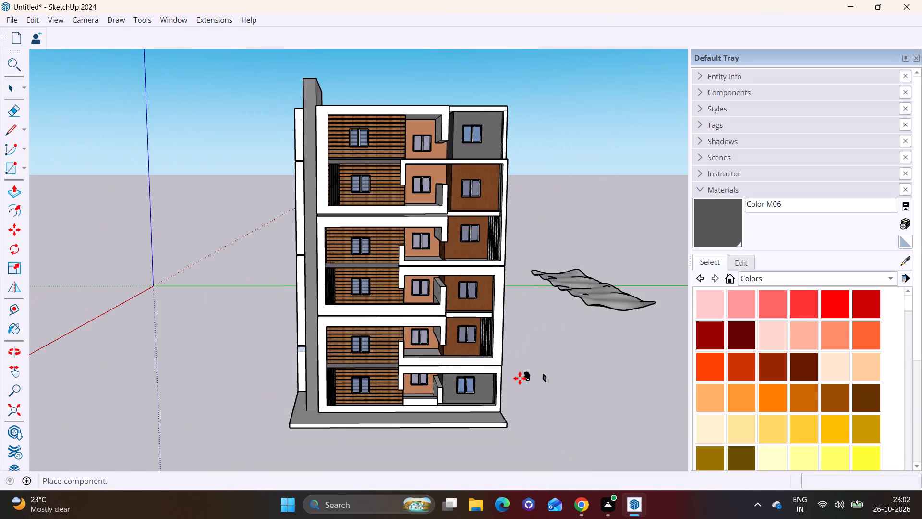
click(520, 378)
key(space)
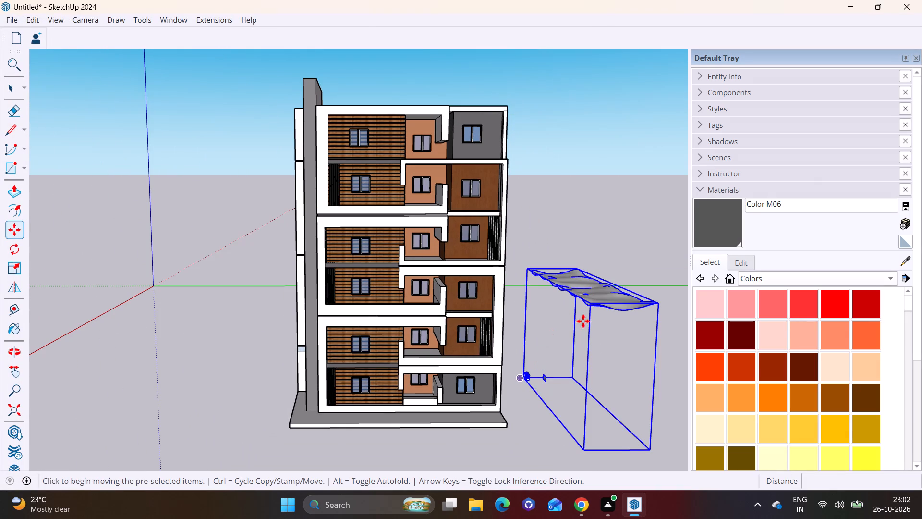
Open the placed plant component and delete the oversized grey leaf surface floating above the planter.
key(space)
click(546, 341)
double_click(588, 300)
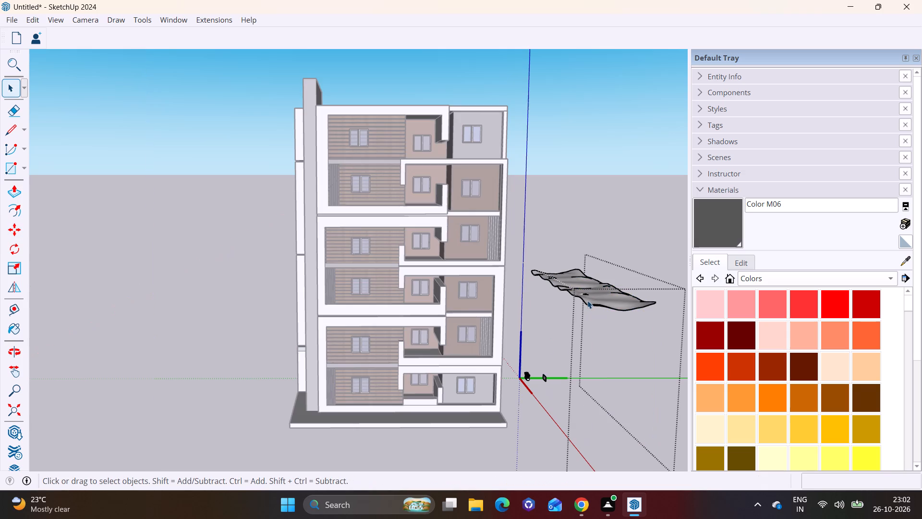
click(587, 300)
key(Delete)
Delete the small stray piece beside the planter from its nested group and leave component editing.
scroll(587, 350, up, 6)
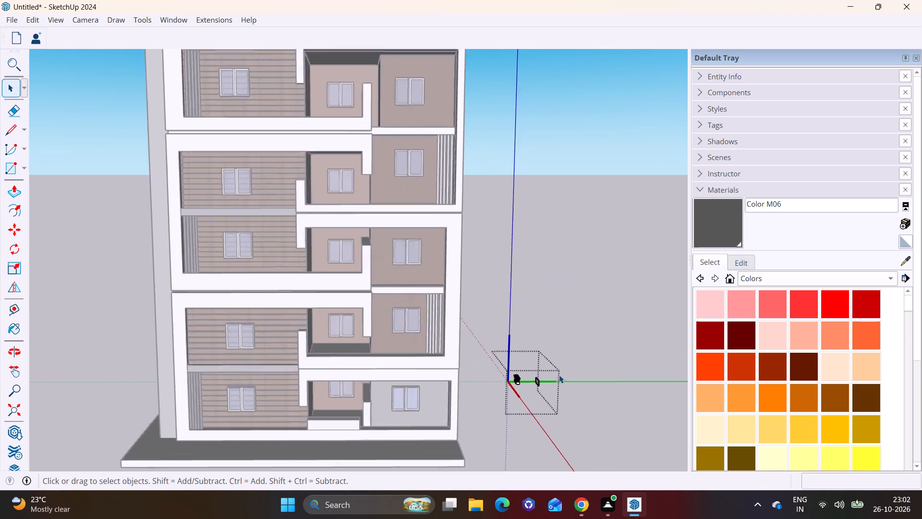
scroll(559, 375, up, 6)
double_click(537, 383)
click(537, 383)
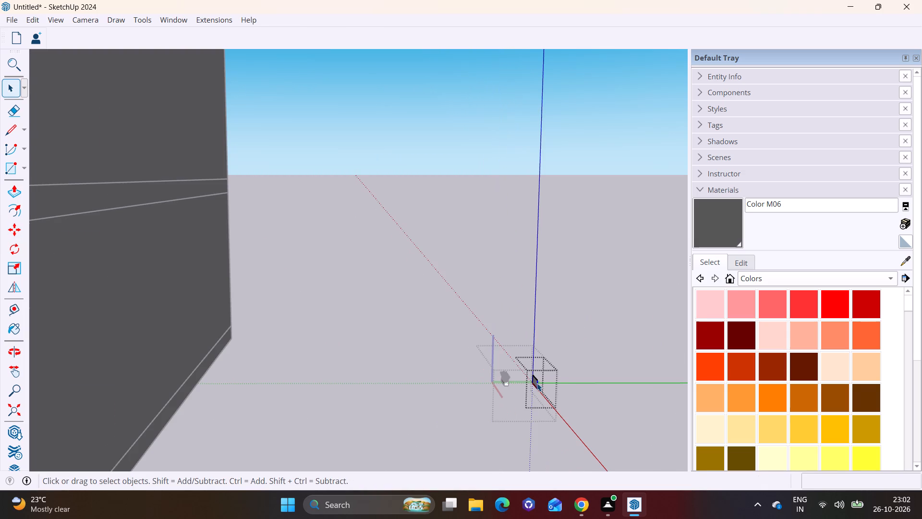
key(BackSpace)
key(BackSpace)
key(BackSpace)
key(BackSpace)
key(BackSpace)
key(BackSpace)
key(BackSpace)
key(BackSpace)
key(Delete)
click(453, 409)
scroll(463, 391, down, 4)
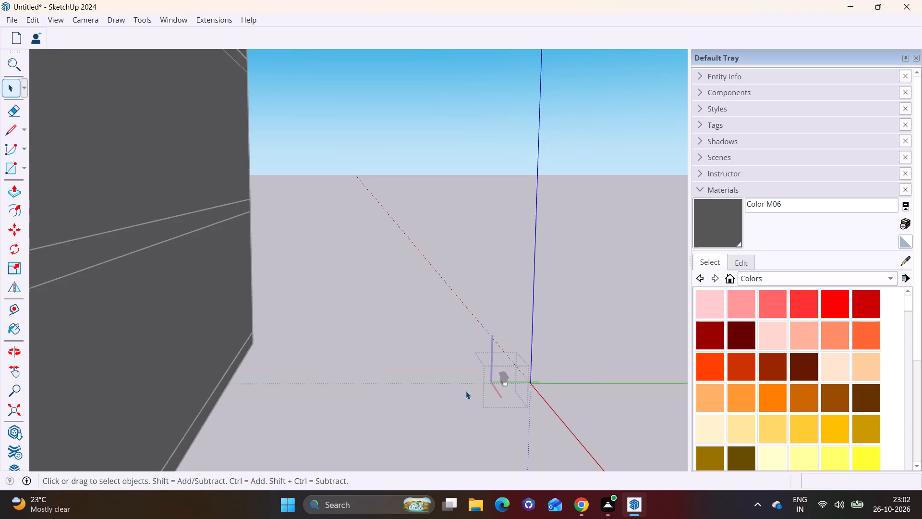
click(534, 383)
click(560, 392)
Rotate the planter component 90 degrees on the ground plane.
scroll(513, 387, up, 6)
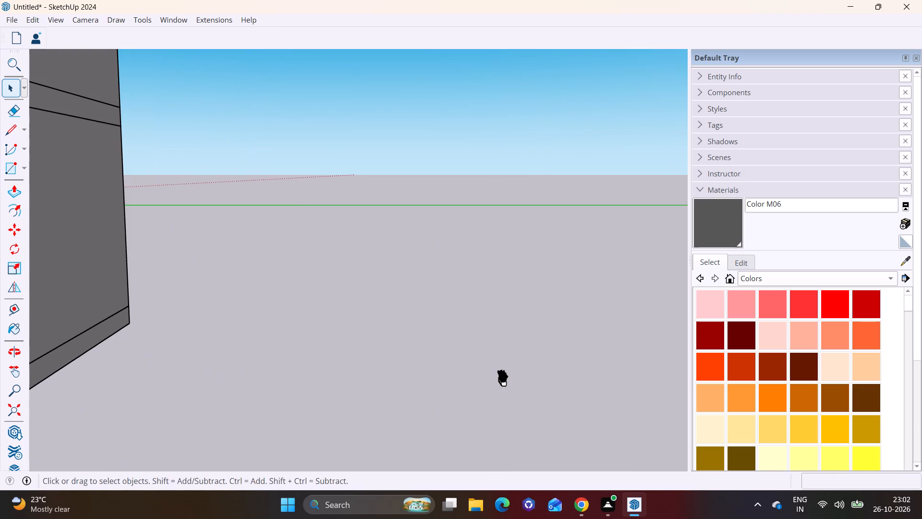
click(17, 247)
scroll(549, 406, down, 3)
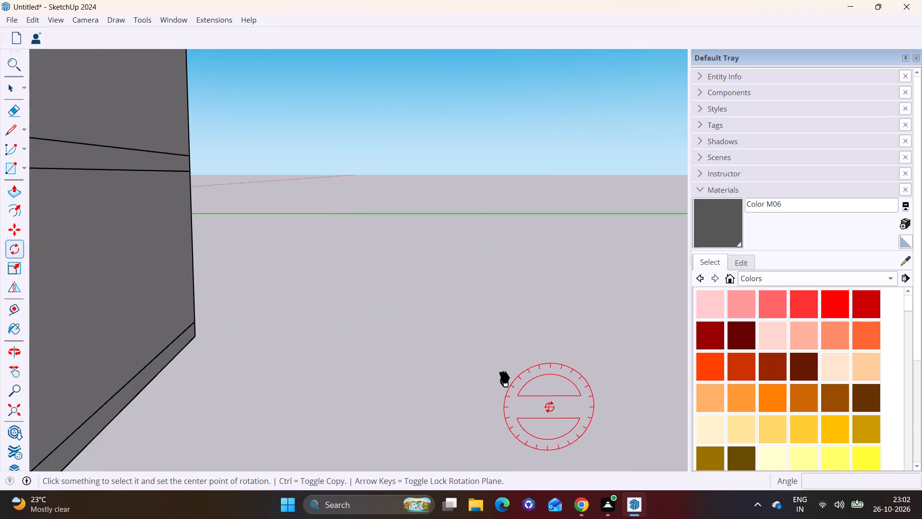
scroll(549, 407, down, 4)
middle_drag(522, 405, 487, 501)
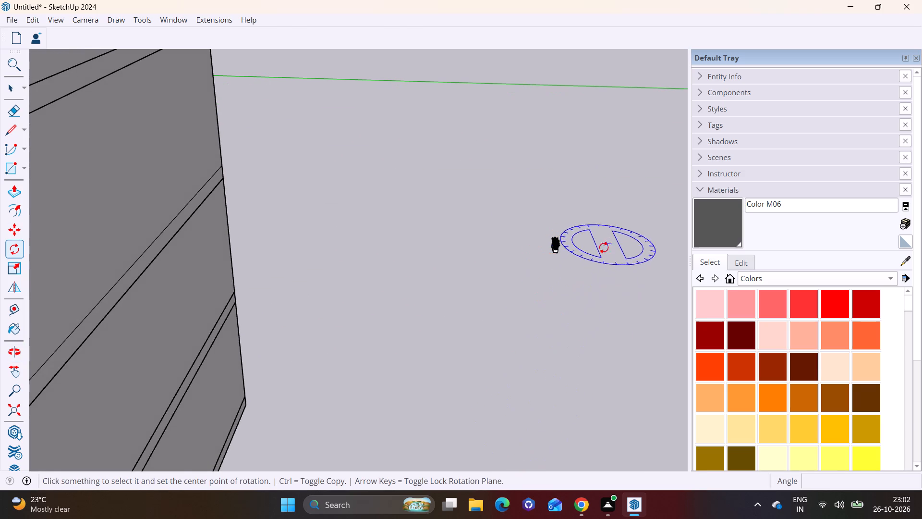
click(571, 300)
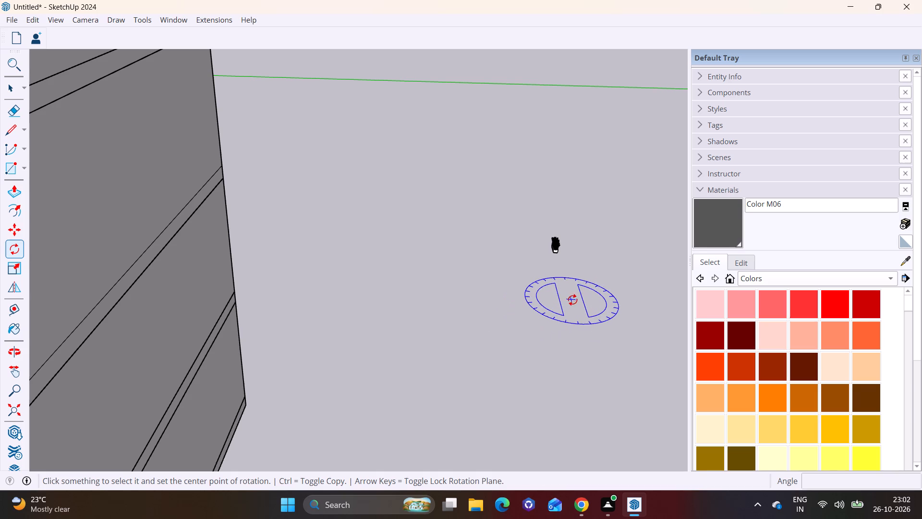
click(539, 309)
key(space)
click(545, 306)
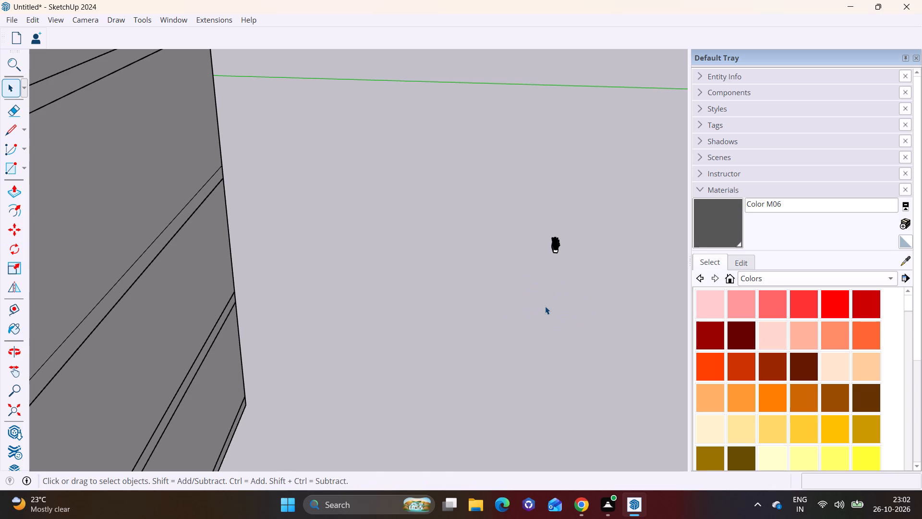
drag(522, 216, 534, 227)
drag(534, 227, 629, 298)
click(17, 248)
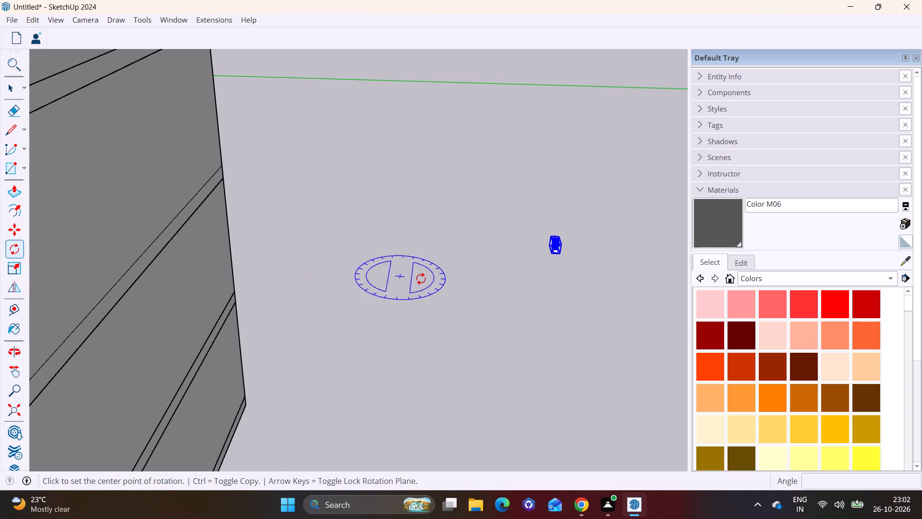
click(528, 303)
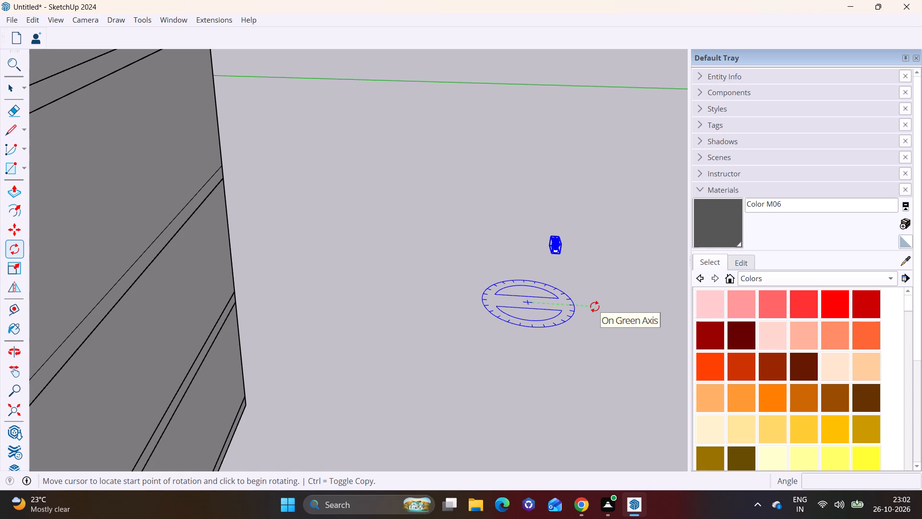
click(594, 307)
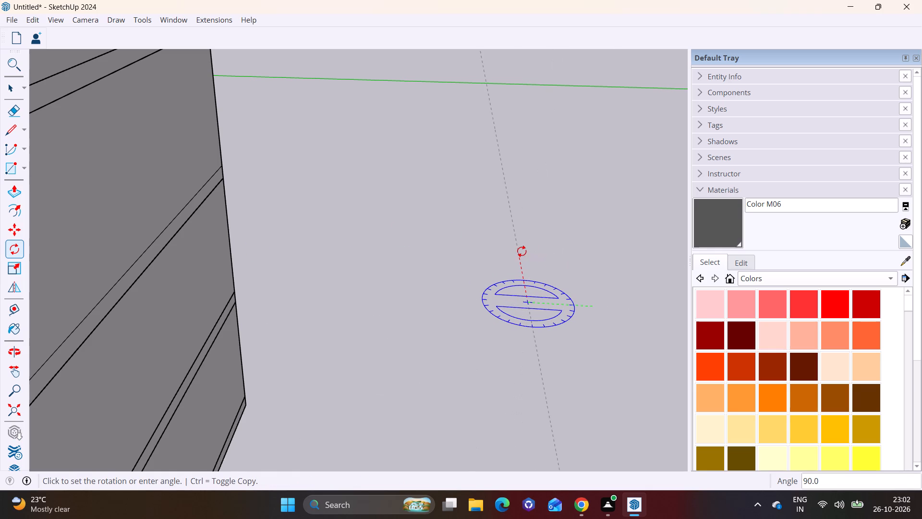
click(522, 251)
Move the planter from the open ground to the raised parapet at the front of the ground-floor balcony.
middle_drag(447, 274, 77, 368)
scroll(193, 377, up, 1)
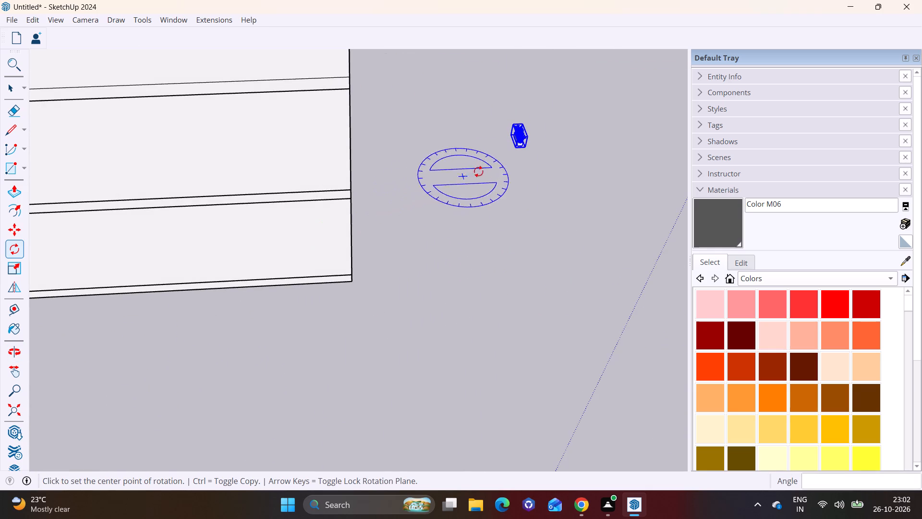
key(m)
click(534, 136)
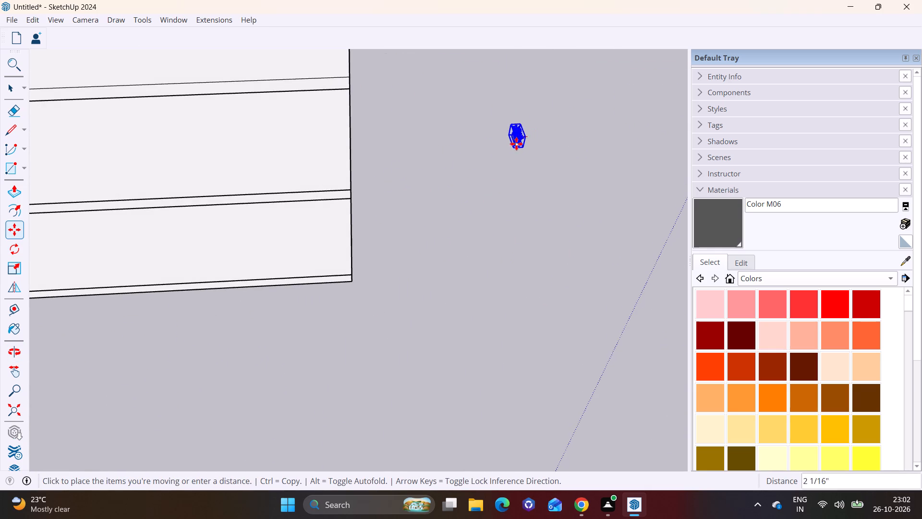
shift+middle_drag(189, 215, 616, 192)
scroll(252, 191, down, 2)
middle_drag(279, 200, 454, 189)
scroll(357, 201, up, 10)
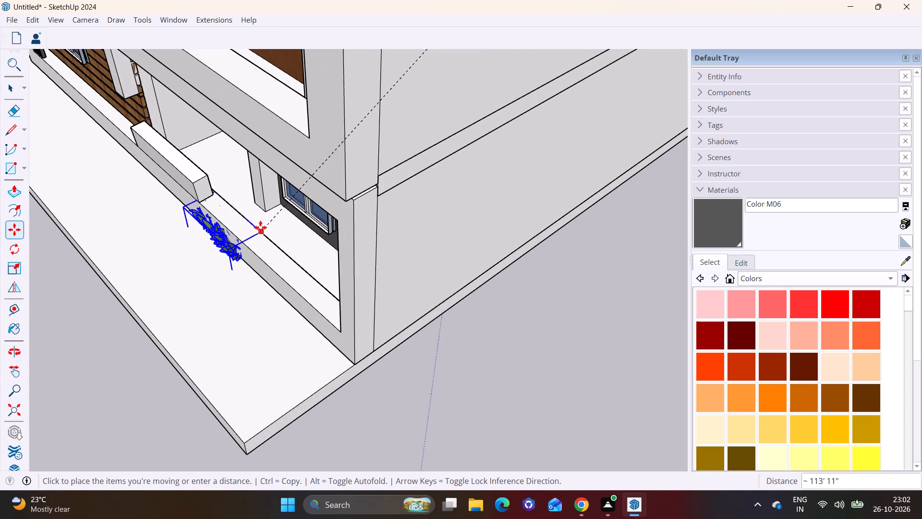
middle_drag(205, 176, 286, 274)
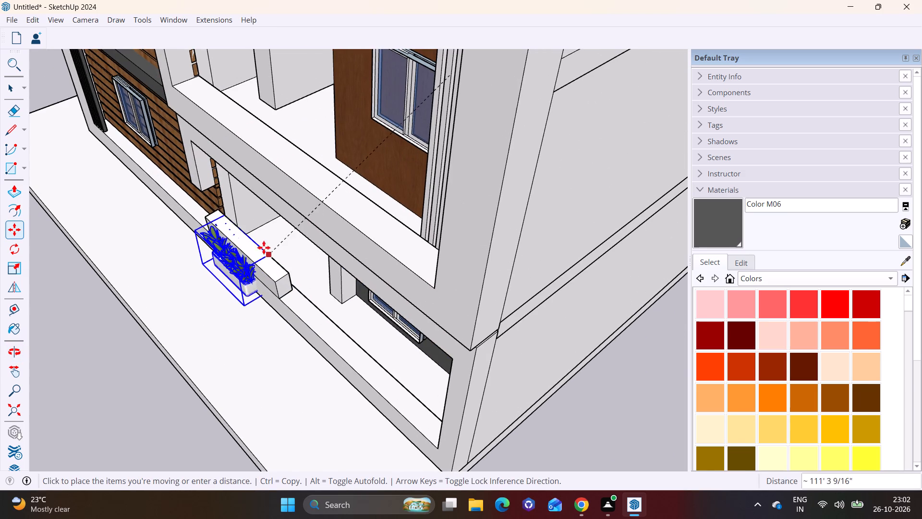
click(251, 241)
Push the top of the ground-floor balcony's raised parapet block down 1' 6 1/8" to the level of the low front wall.
scroll(277, 303, up, 1)
middle_drag(277, 303, 399, 179)
shift+middle_drag(261, 296, 268, 356)
middle_drag(289, 358, 334, 332)
key(space)
click(308, 321)
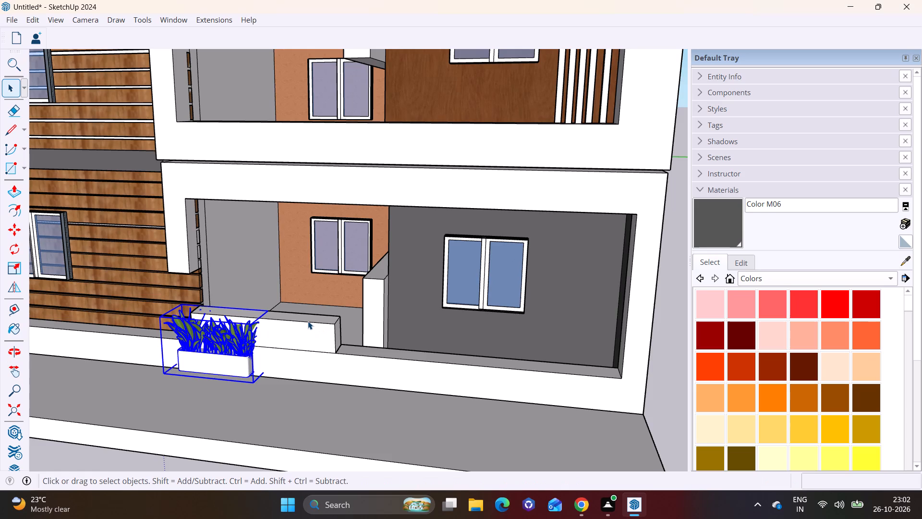
scroll(308, 321, up, 4)
middle_drag(308, 320, 298, 349)
click(303, 326)
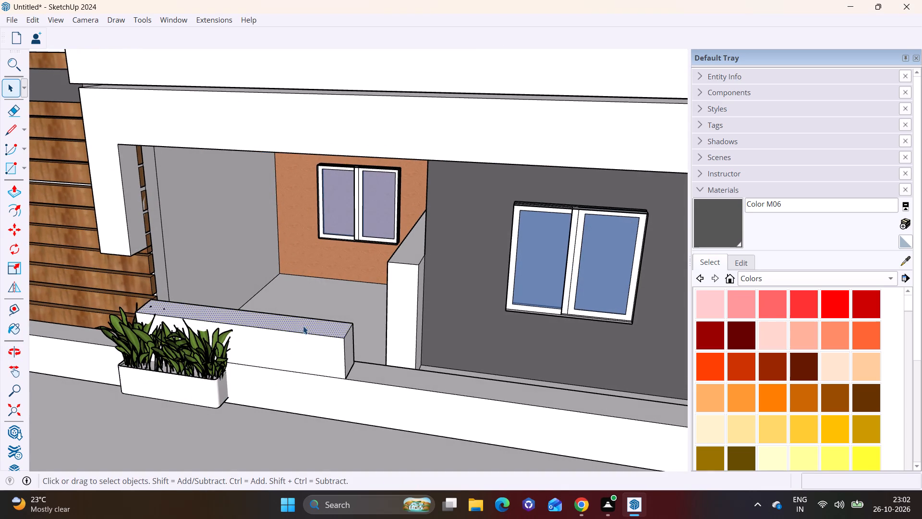
click(14, 188)
click(296, 318)
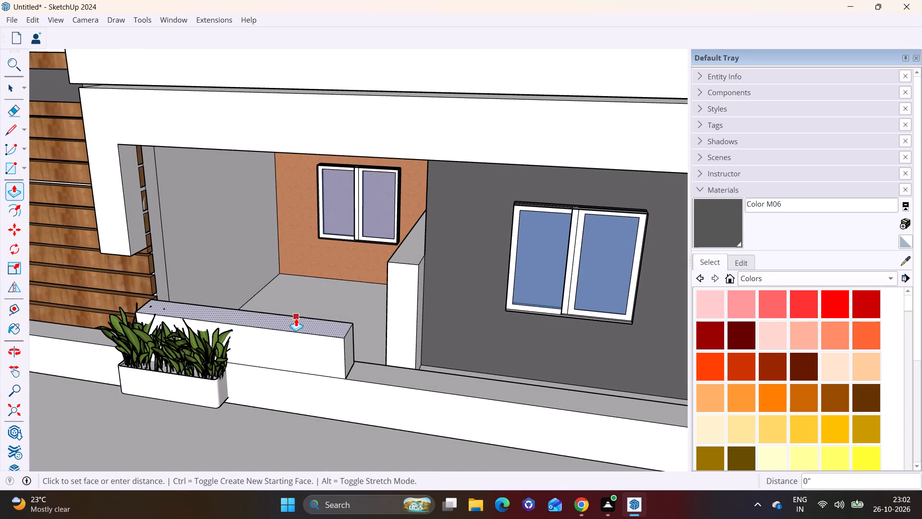
click(353, 382)
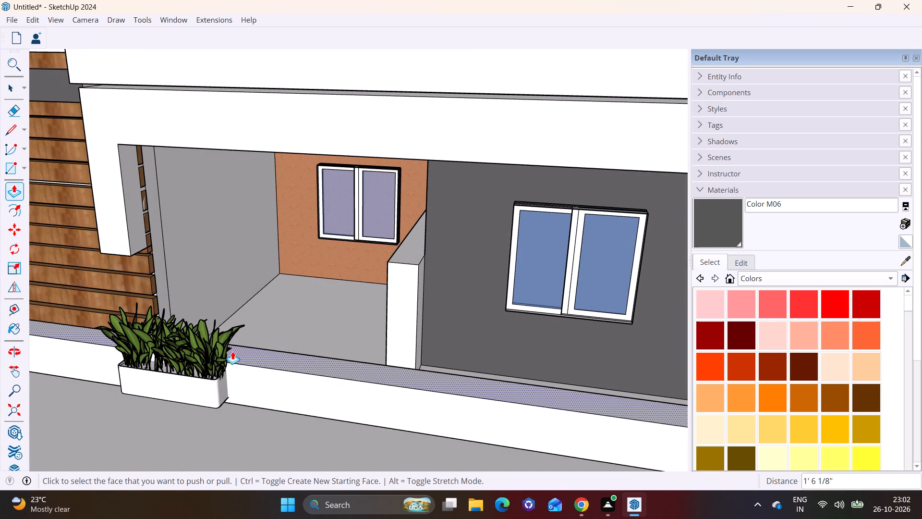
Move the planter about 1' 10 3/16" up onto the low wall in front of the ground-floor balcony.
middle_drag(189, 399, 253, 376)
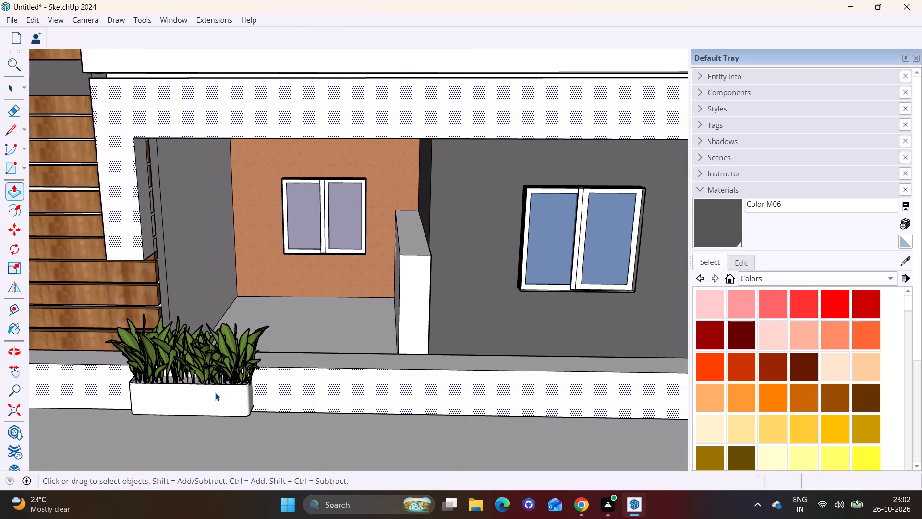
key(space)
click(216, 395)
key(m)
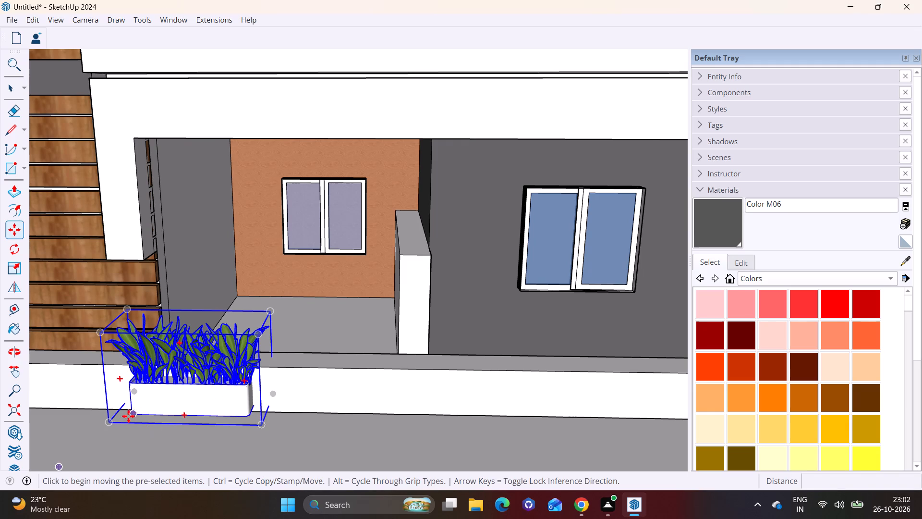
click(125, 415)
click(159, 365)
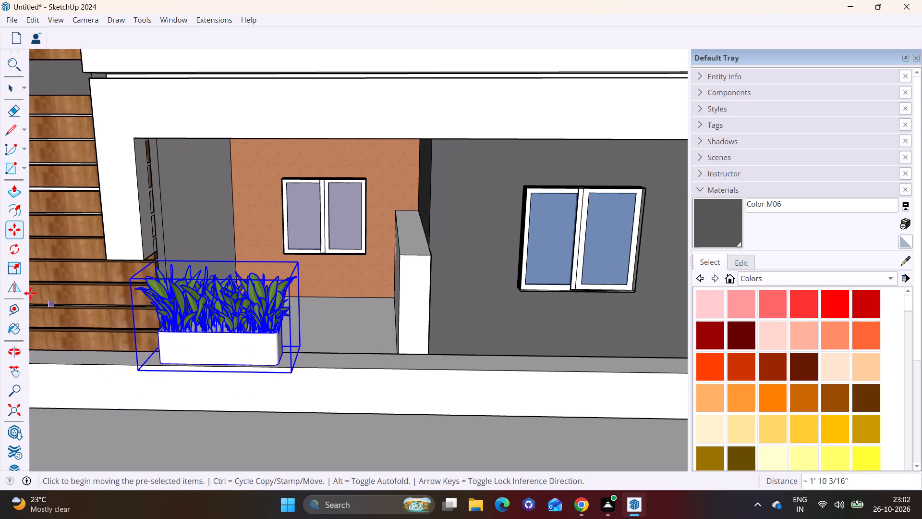
Stretch the planter lengthwise along the ground-floor balcony's low wall to a red-axis scale of about 1.79.
click(18, 268)
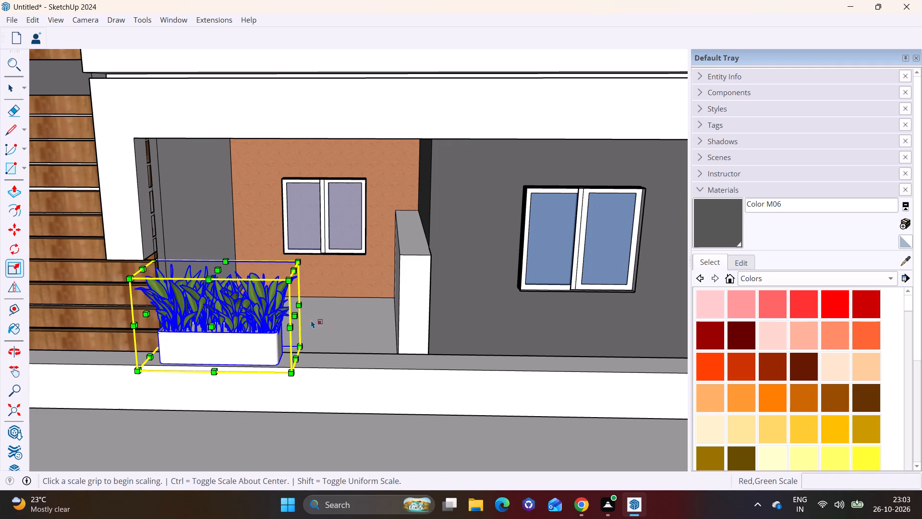
click(297, 315)
click(415, 318)
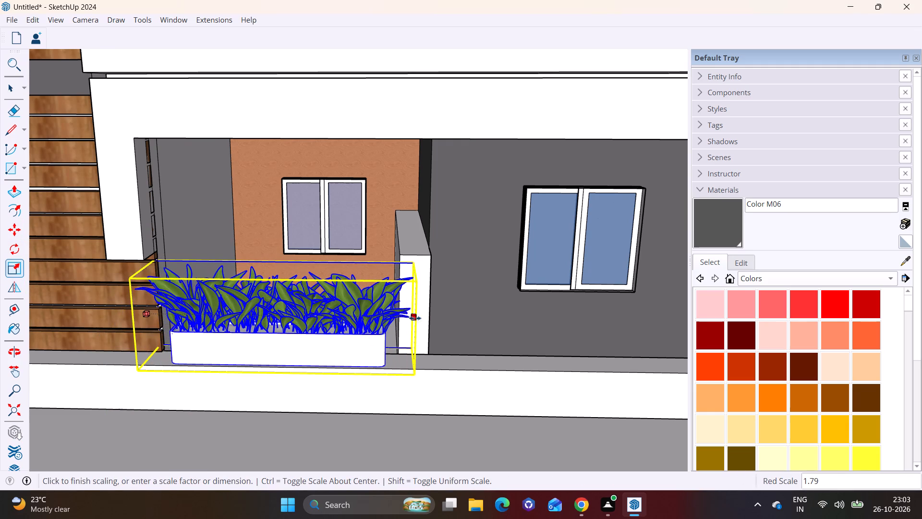
key(space)
scroll(236, 366, down, 8)
key(space)
click(253, 409)
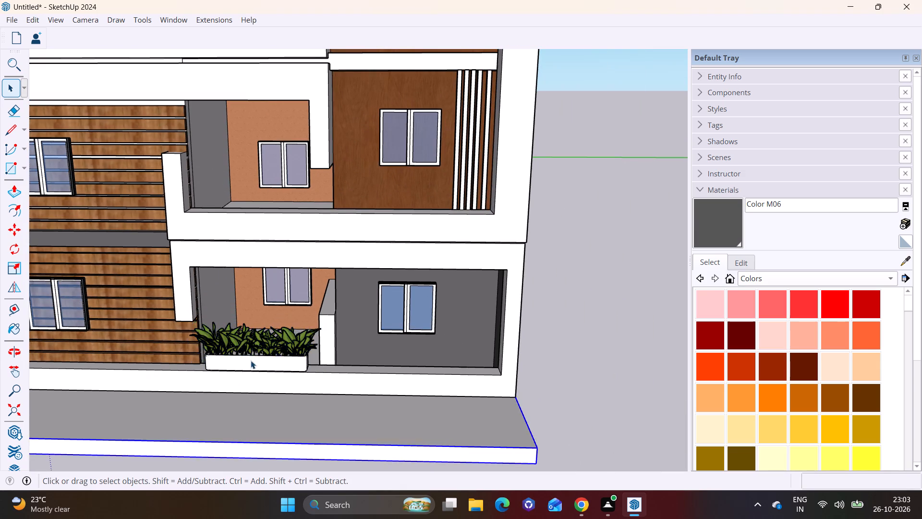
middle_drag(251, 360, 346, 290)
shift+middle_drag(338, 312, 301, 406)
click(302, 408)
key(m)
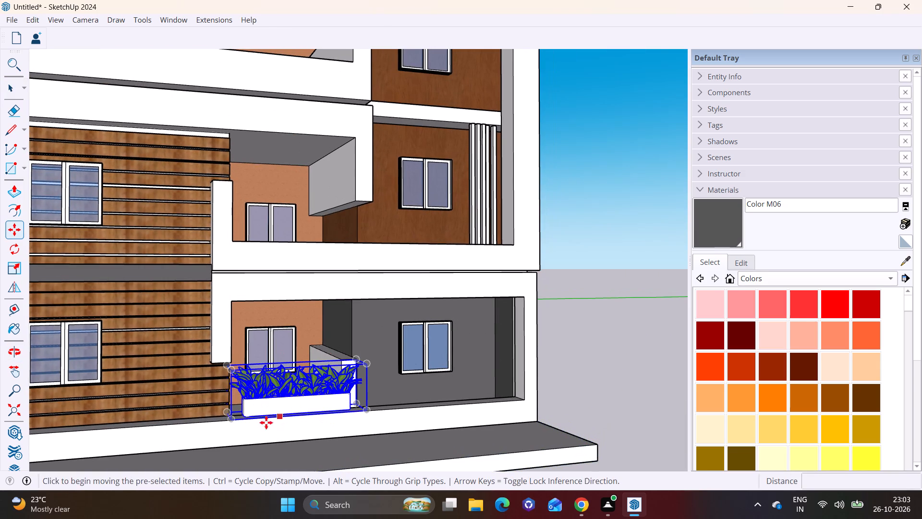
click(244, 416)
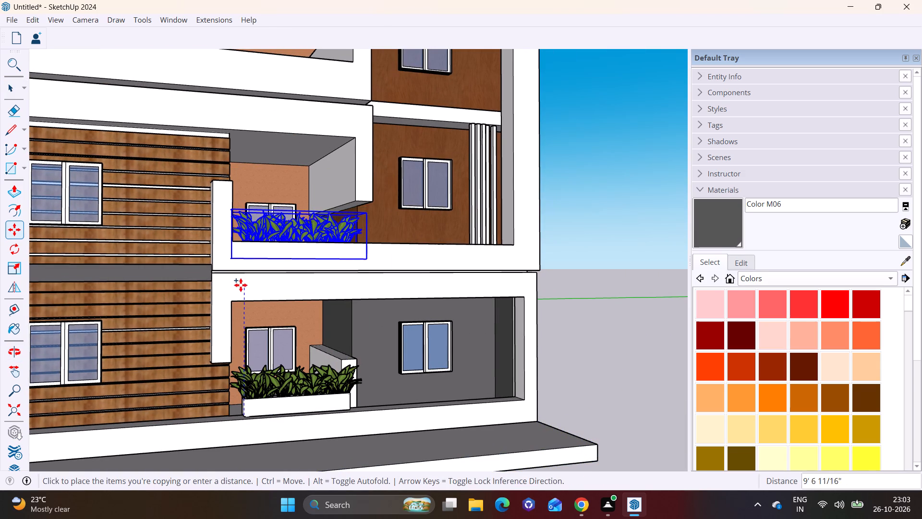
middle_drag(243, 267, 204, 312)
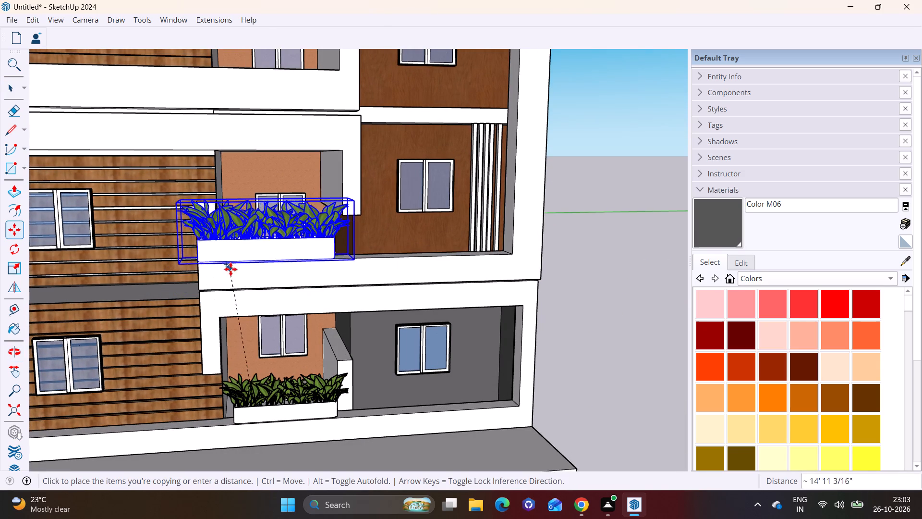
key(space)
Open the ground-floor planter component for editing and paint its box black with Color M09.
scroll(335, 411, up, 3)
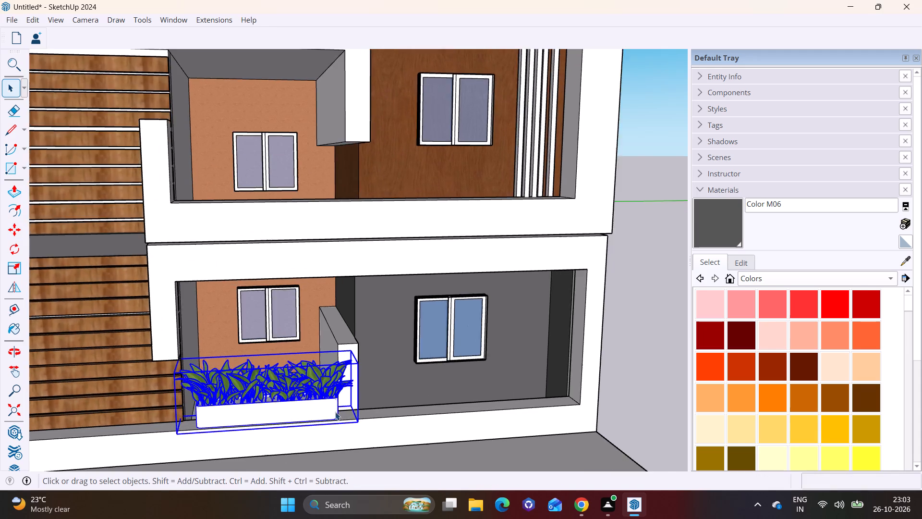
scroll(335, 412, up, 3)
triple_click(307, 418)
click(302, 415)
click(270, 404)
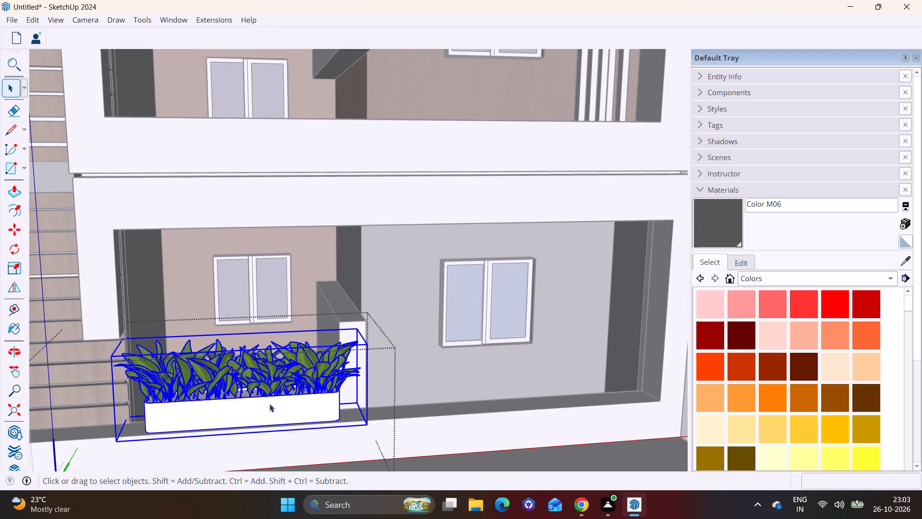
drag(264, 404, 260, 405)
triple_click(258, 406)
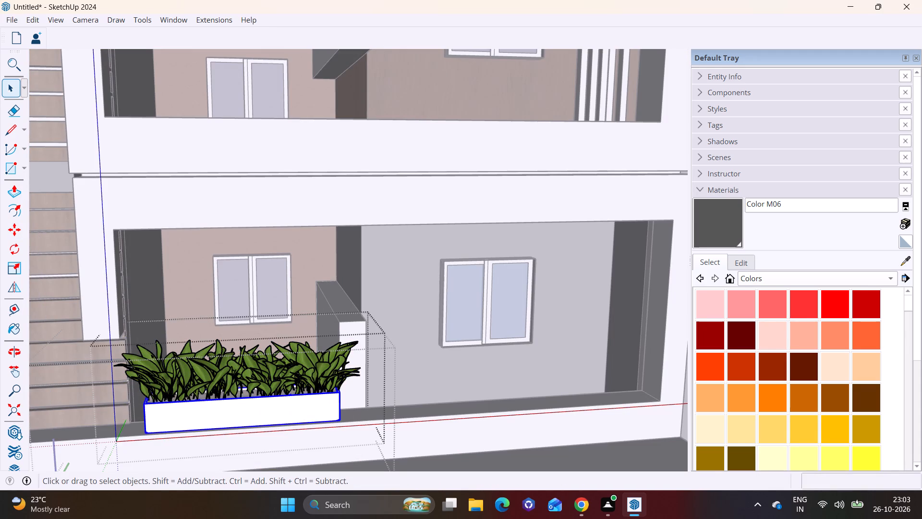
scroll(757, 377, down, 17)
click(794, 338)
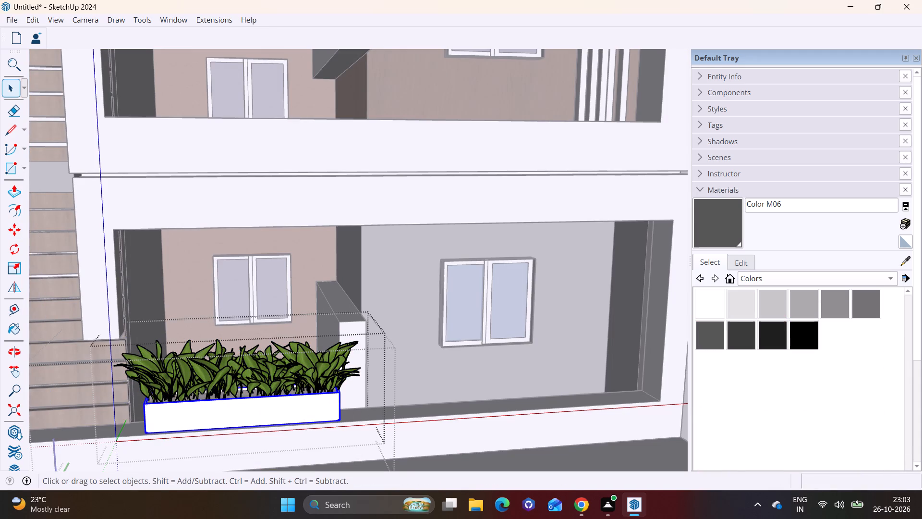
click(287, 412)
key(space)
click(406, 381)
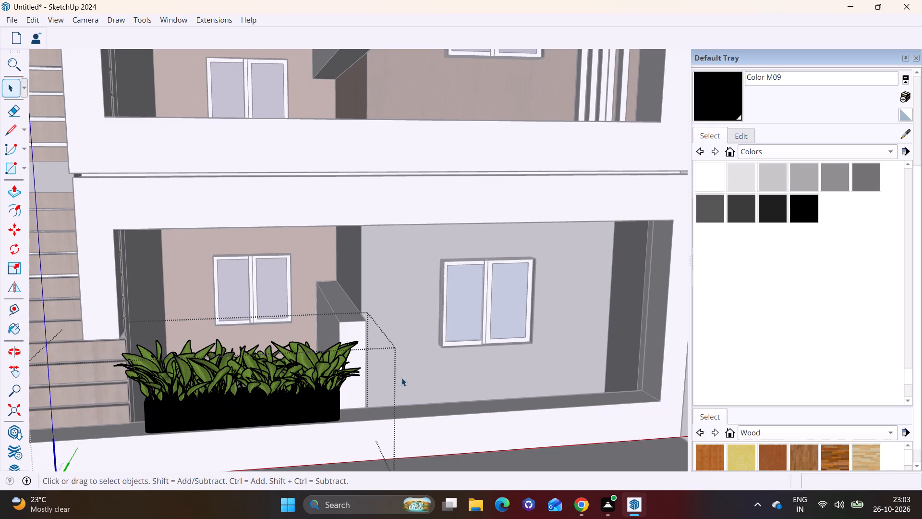
Paint the box inside the ground-floor planter component grey with Color M05.
scroll(339, 397, down, 5)
middle_drag(292, 395, 275, 353)
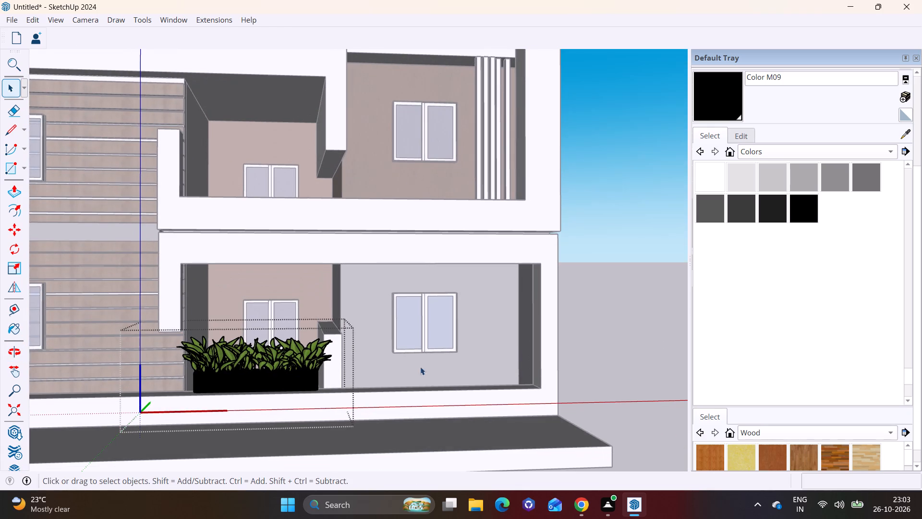
click(856, 181)
click(270, 383)
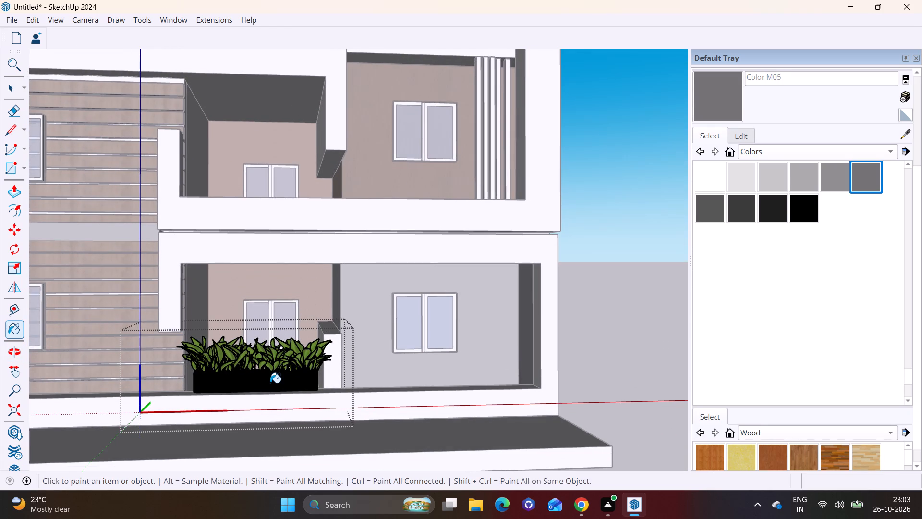
scroll(270, 383, up, 6)
key(space)
triple_click(270, 383)
click(270, 383)
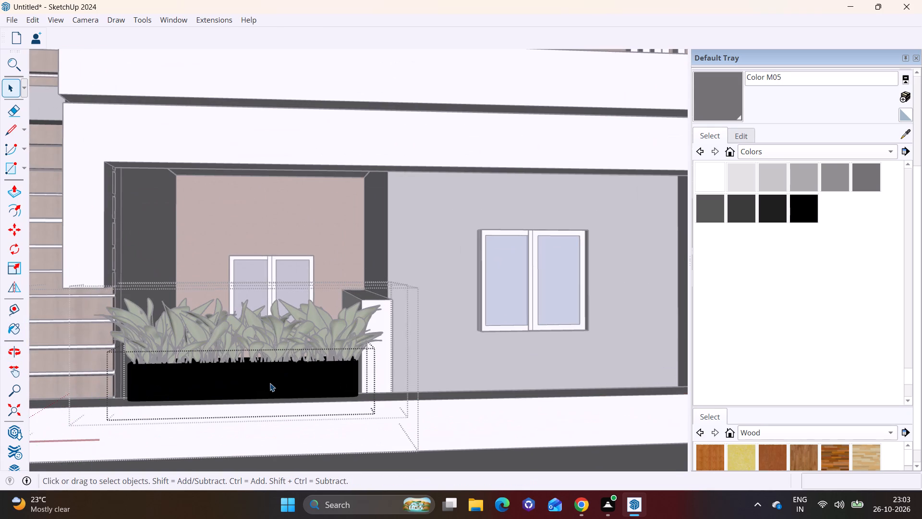
click(272, 383)
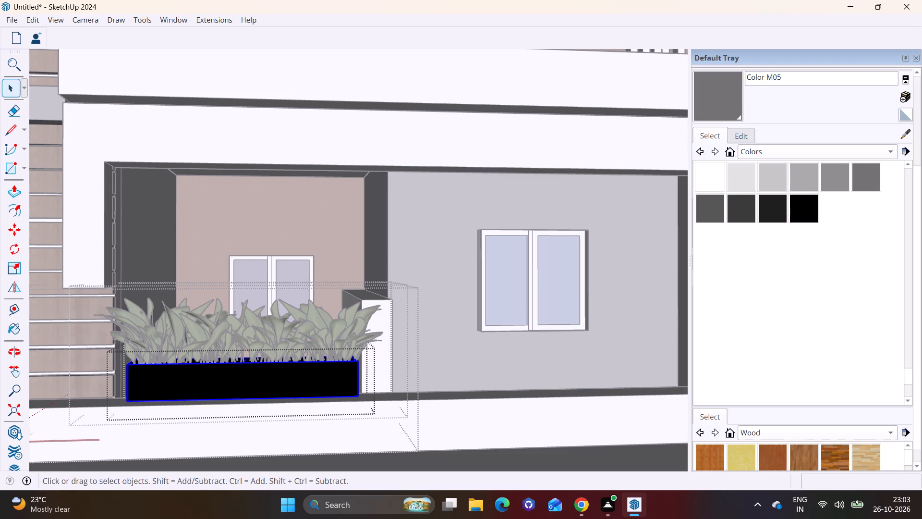
click(857, 178)
click(319, 383)
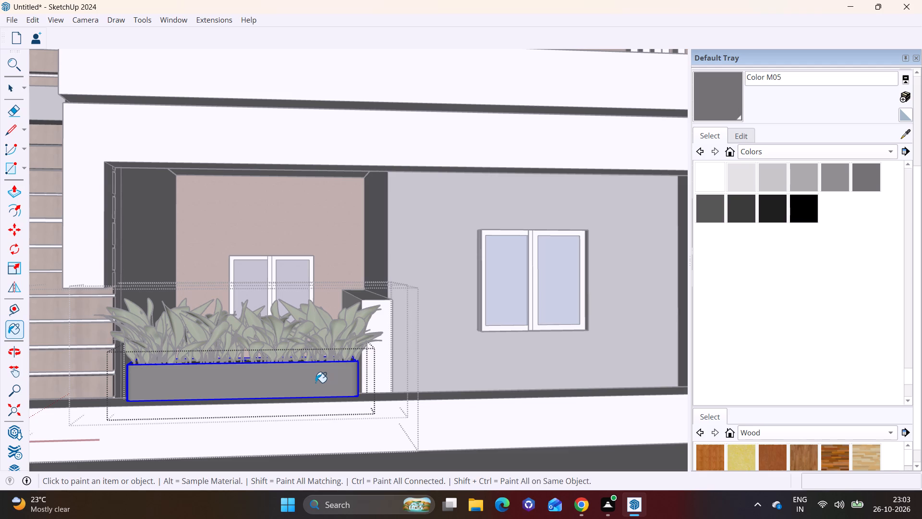
key(space)
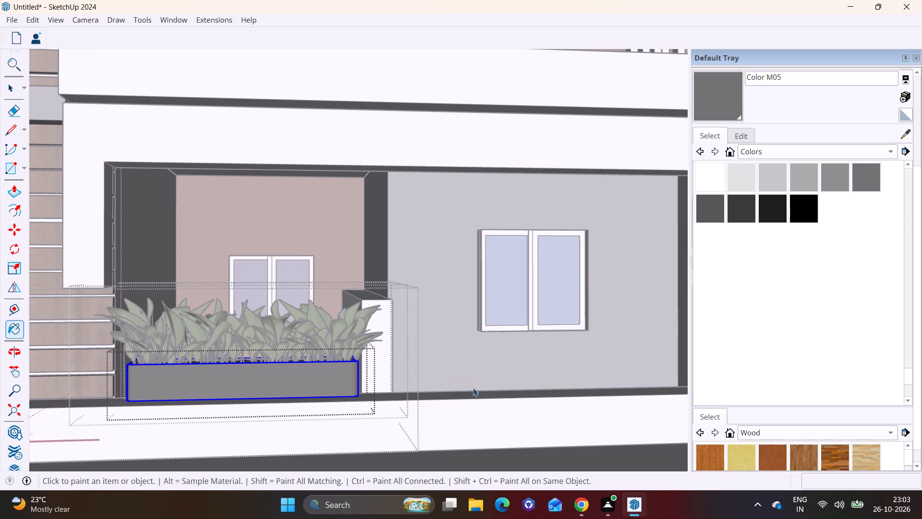
click(473, 388)
Copy the planter's box and plants about 11' 9" from the ground floor onto the first-floor balcony parapet.
scroll(362, 369, down, 6)
click(313, 369)
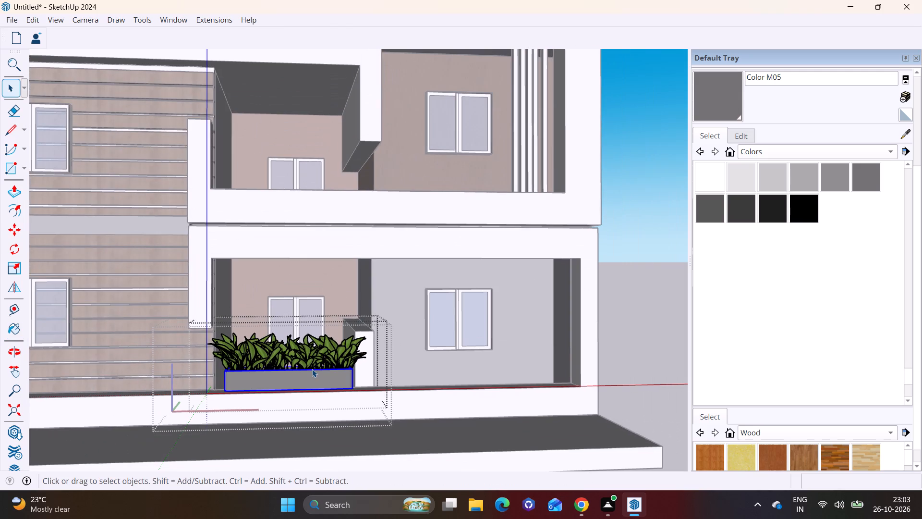
click(260, 347)
ctrl+click(265, 381)
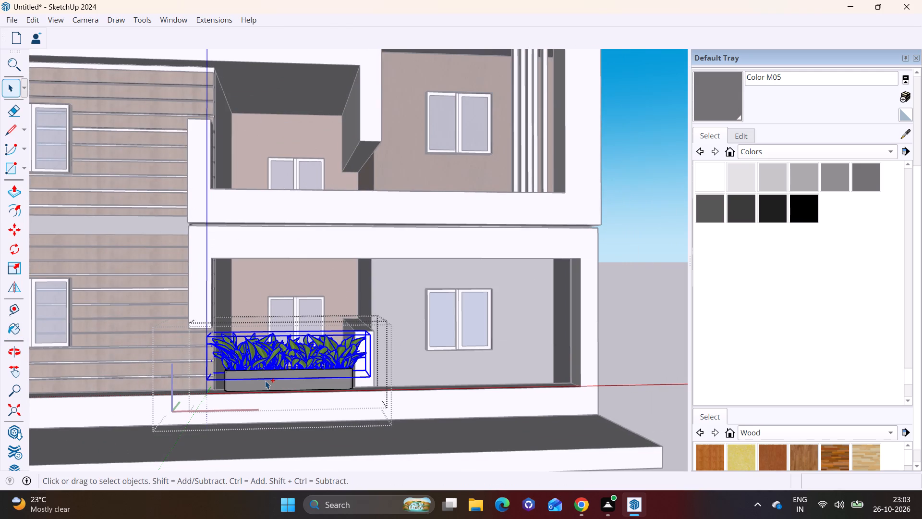
scroll(272, 382, down, 3)
key(m)
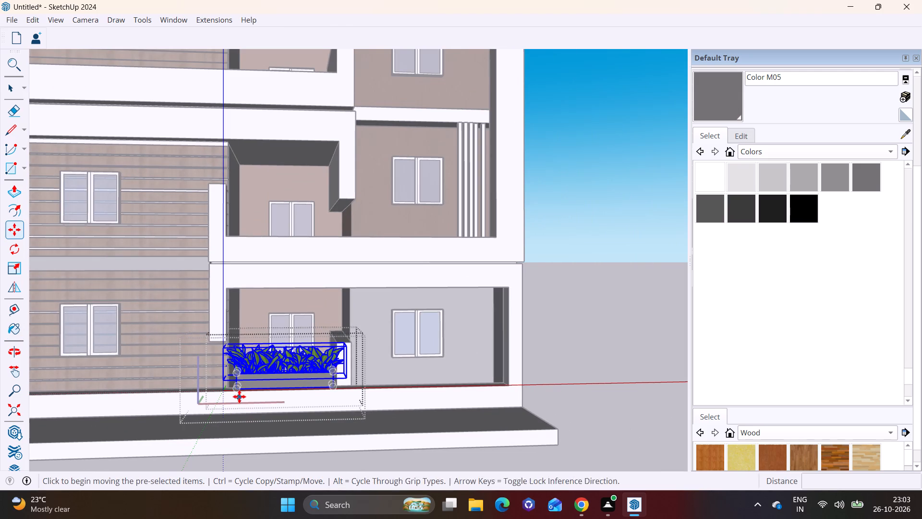
click(239, 390)
scroll(243, 273, up, 2)
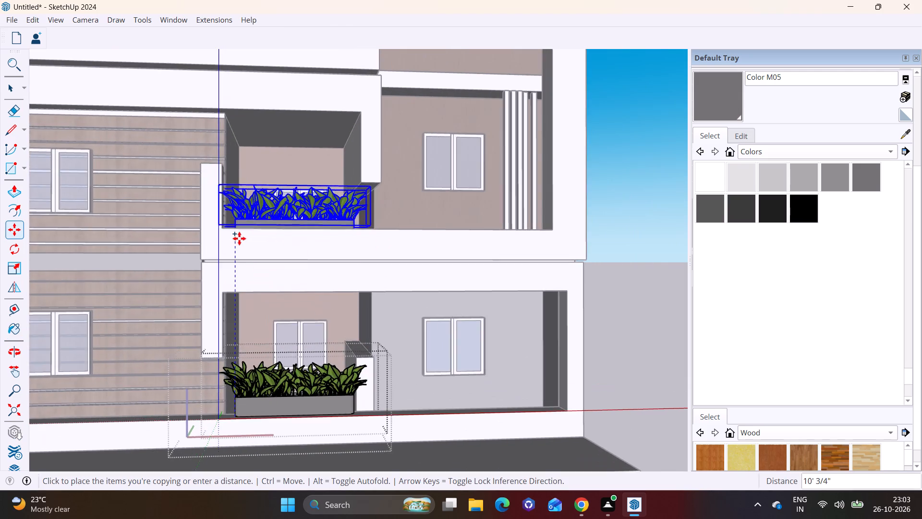
scroll(239, 238, up, 6)
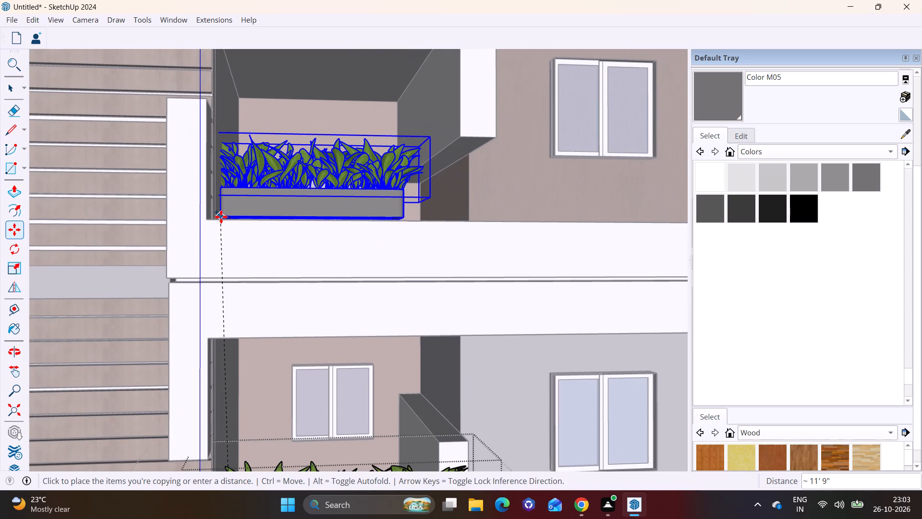
click(220, 216)
Copy the first-floor box and plants about 11' 10" onto the second-floor balcony parapet.
click(220, 216)
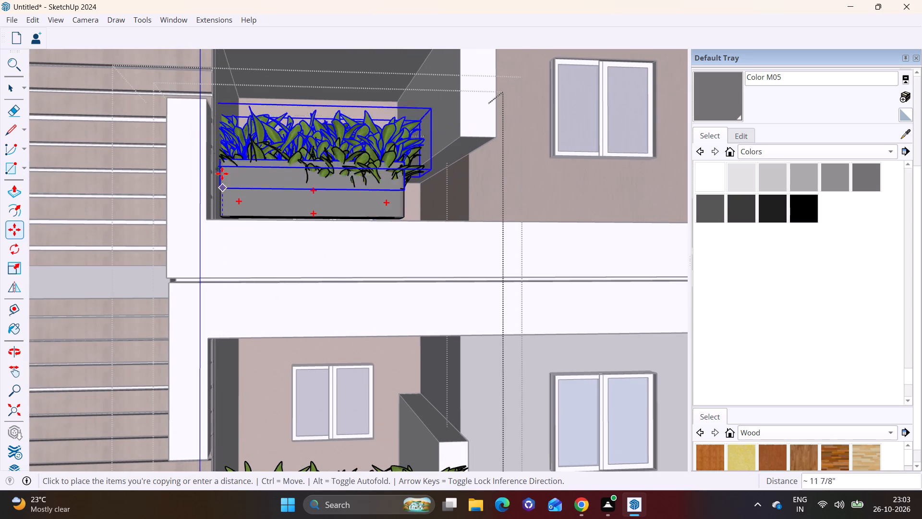
scroll(219, 151, down, 6)
shift+middle_drag(218, 168, 194, 397)
scroll(206, 297, up, 1)
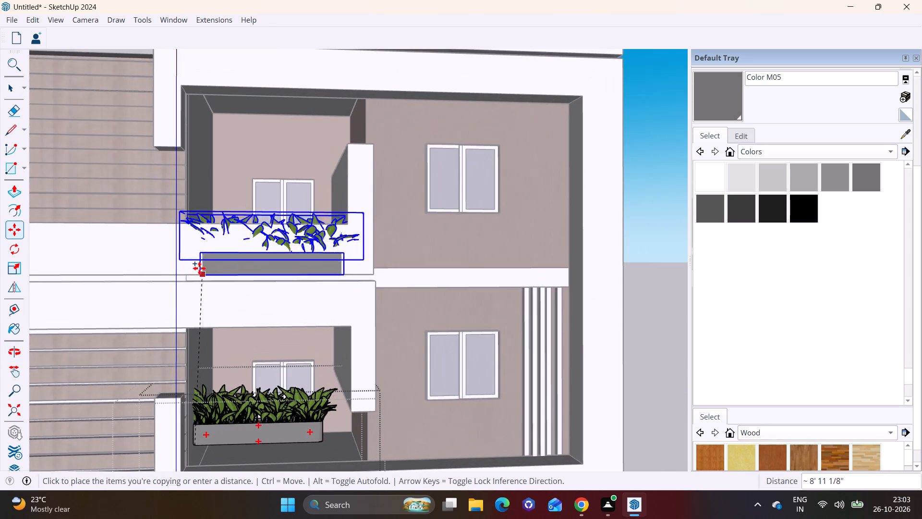
scroll(199, 268, up, 2)
middle_drag(191, 235, 170, 313)
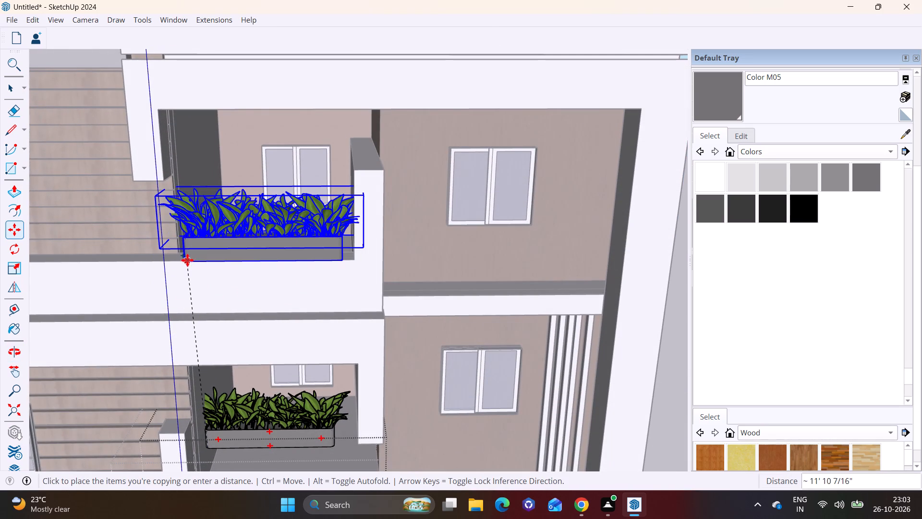
click(188, 259)
Copy the second-floor box and plants up onto the front parapet of the third-floor balcony.
click(188, 261)
scroll(198, 228, down, 1)
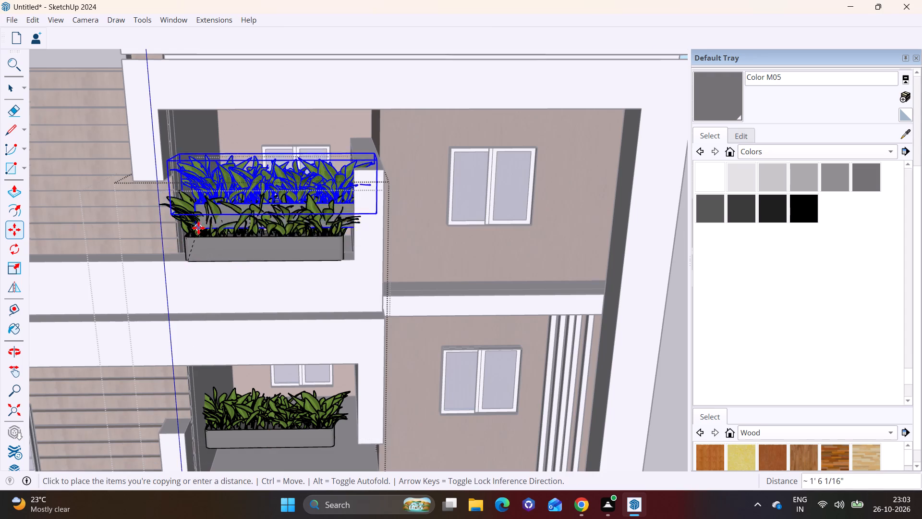
scroll(198, 228, down, 6)
shift+middle_drag(191, 244, 187, 235)
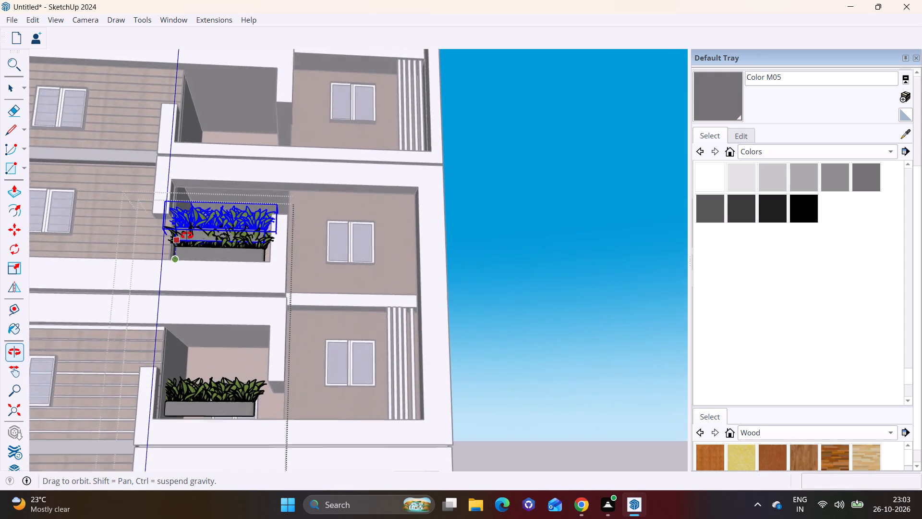
shift+middle_drag(187, 235, 172, 302)
scroll(180, 223, up, 10)
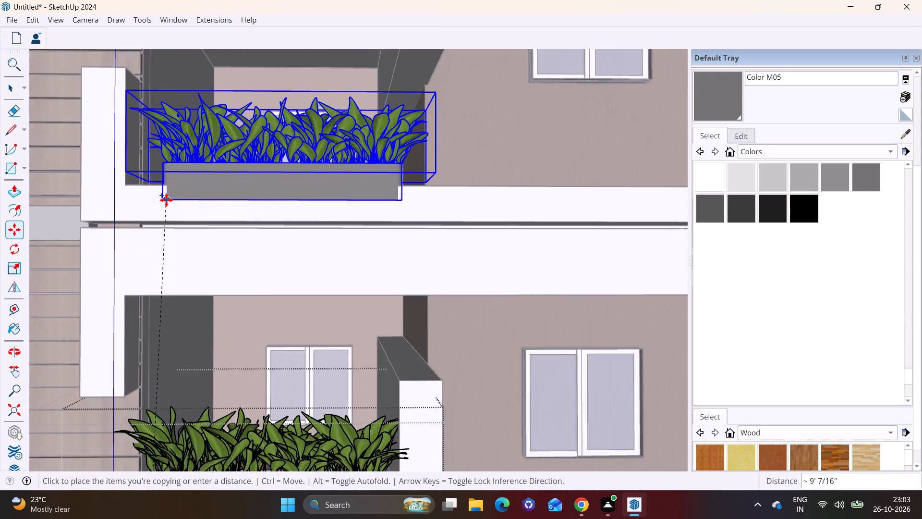
scroll(166, 200, up, 3)
click(155, 178)
Copy the third-floor box and plants about 11' 8" onto the fourth-floor balcony parapet.
scroll(170, 193, down, 2)
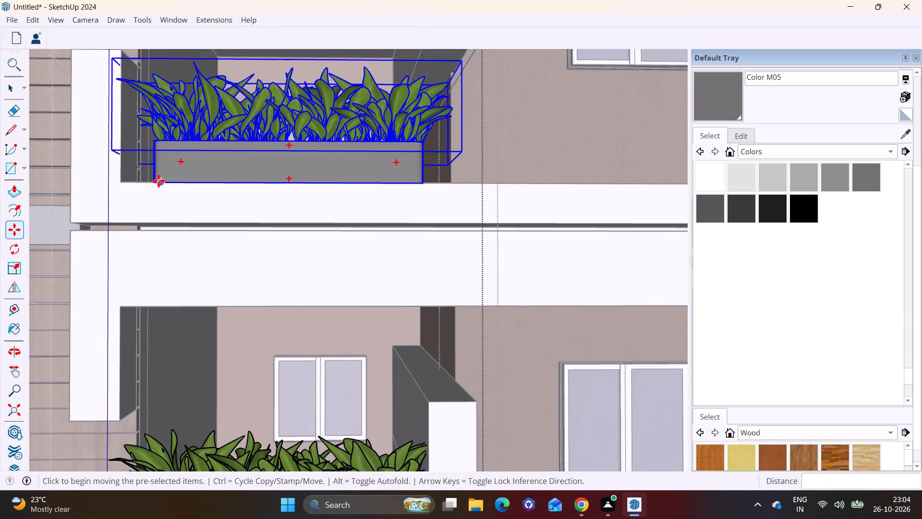
click(158, 181)
scroll(190, 150, down, 4)
shift+middle_drag(190, 228, 180, 416)
scroll(213, 238, down, 1)
shift+middle_drag(210, 260, 186, 415)
scroll(168, 314, up, 6)
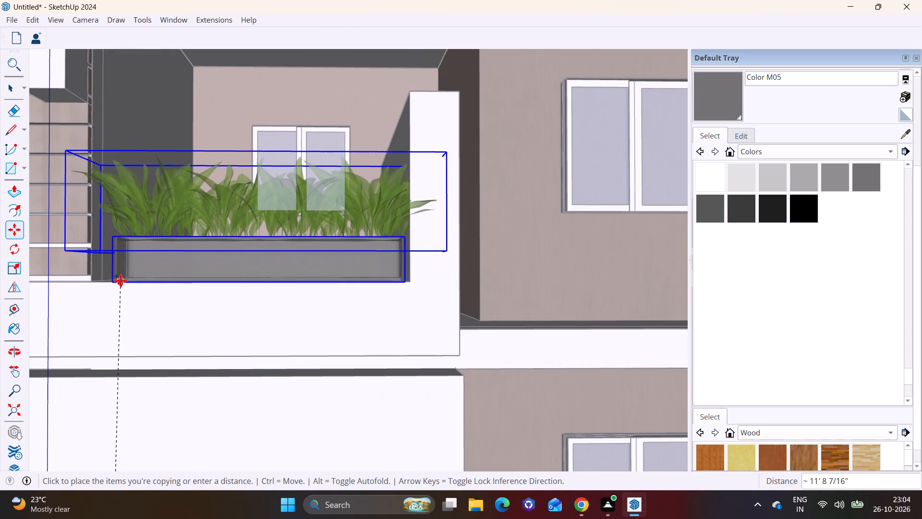
click(119, 280)
Copy the fourth-floor box and plants onto the front edge of the top-floor balcony and close the planter component.
click(115, 283)
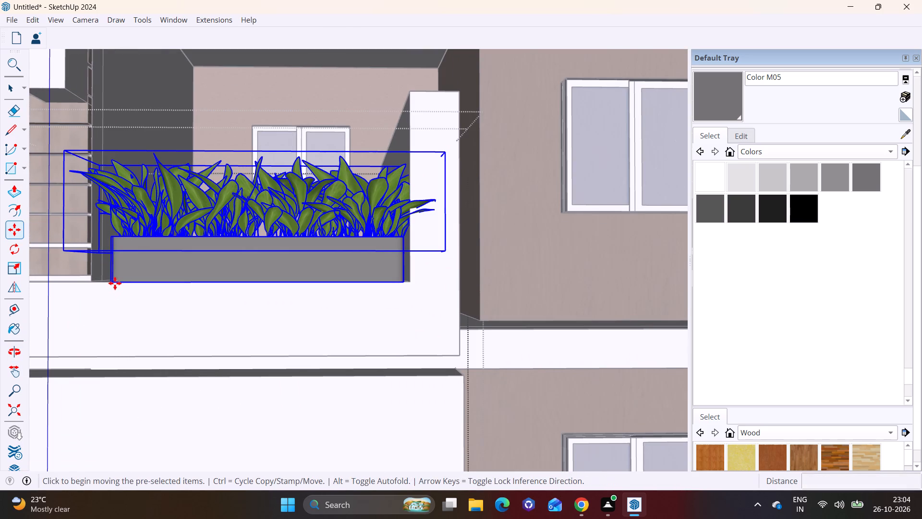
scroll(128, 245, down, 7)
shift+middle_drag(131, 227, 116, 443)
shift+middle_drag(133, 272, 127, 413)
scroll(130, 398, up, 6)
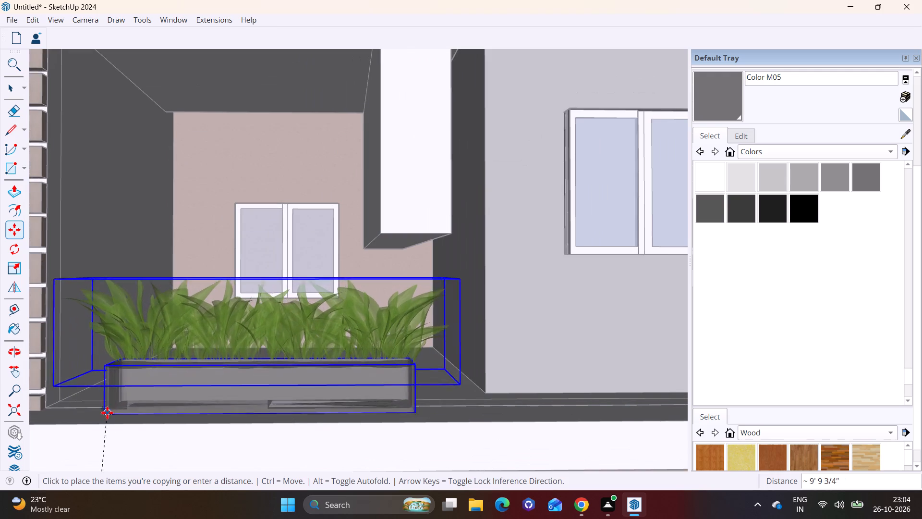
click(87, 419)
key(space)
scroll(183, 411, down, 9)
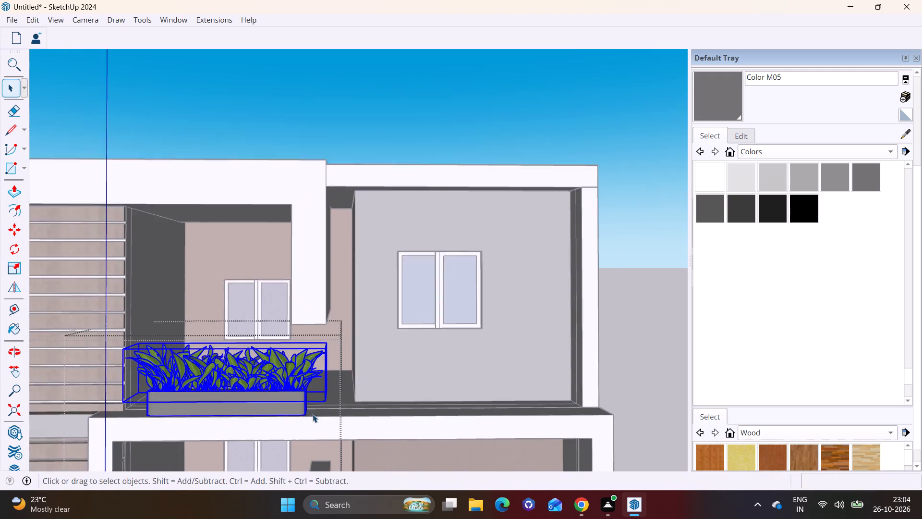
scroll(313, 414, down, 1)
click(400, 382)
scroll(255, 428, down, 3)
click(557, 383)
Examine the planters on the balconies from the top floor down to the ground floor.
scroll(258, 394, down, 4)
shift+middle_drag(259, 398, 245, 353)
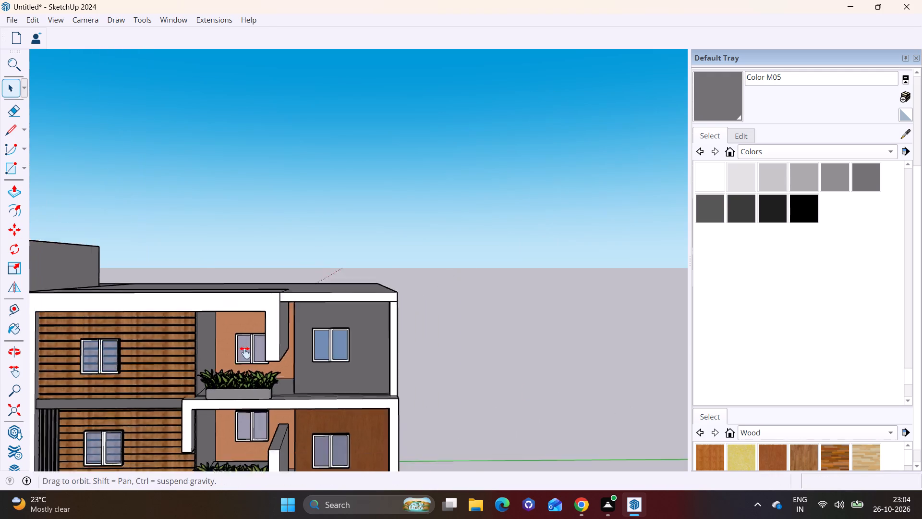
shift+middle_drag(245, 353, 242, 228)
middle_drag(275, 352, 284, 236)
middle_drag(283, 370, 306, 294)
scroll(278, 353, up, 1)
shift+middle_drag(279, 417, 303, 264)
shift+middle_drag(272, 384, 289, 239)
scroll(246, 321, up, 3)
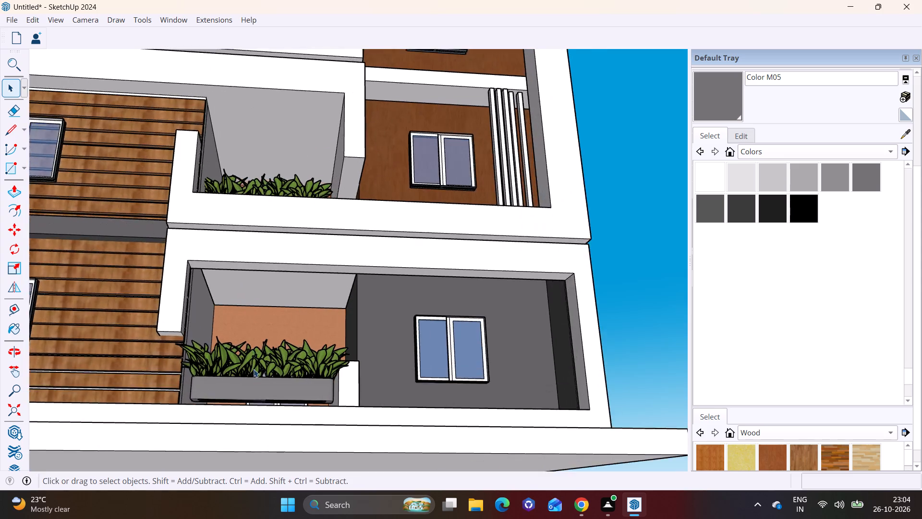
Open the planter component and lower the ground-floor box and plants onto the balcony's front parapet.
scroll(254, 369, up, 1)
middle_drag(253, 389, 250, 434)
shift+middle_drag(267, 404, 287, 335)
middle_drag(276, 359, 274, 388)
click(284, 365)
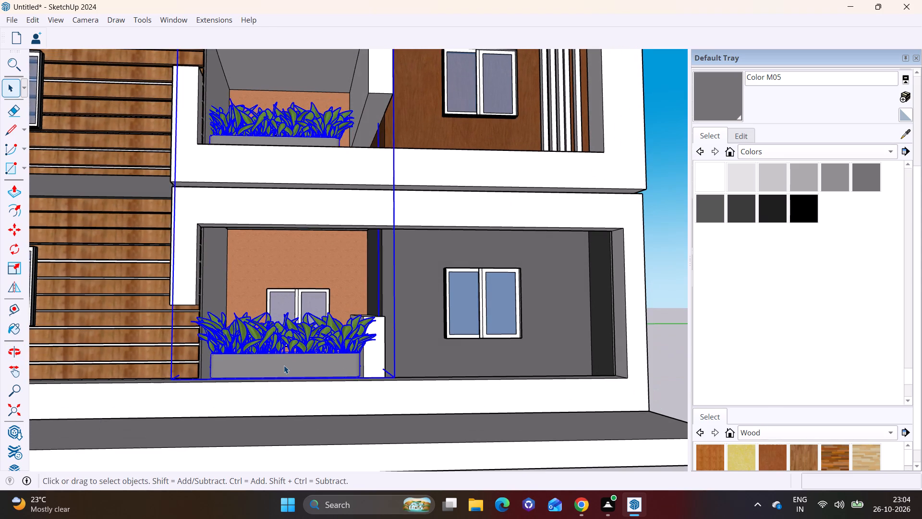
scroll(284, 365, up, 4)
triple_click(283, 366)
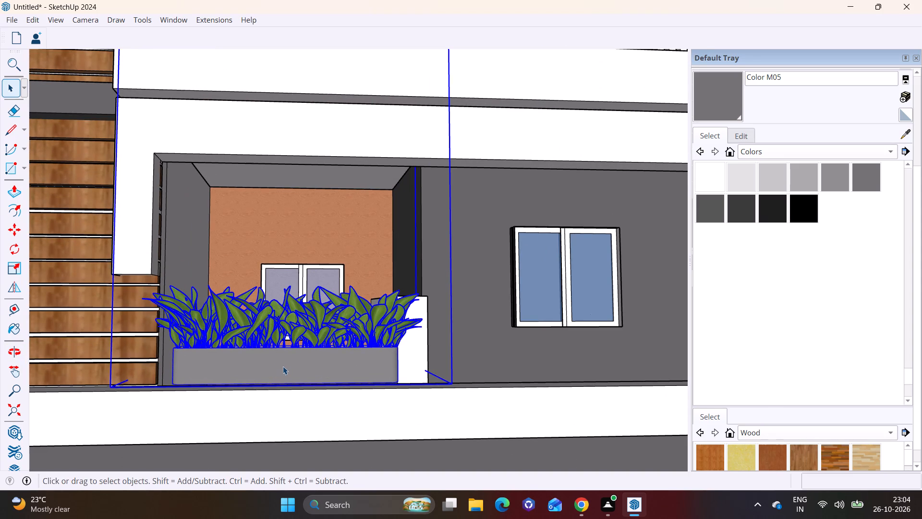
click(281, 359)
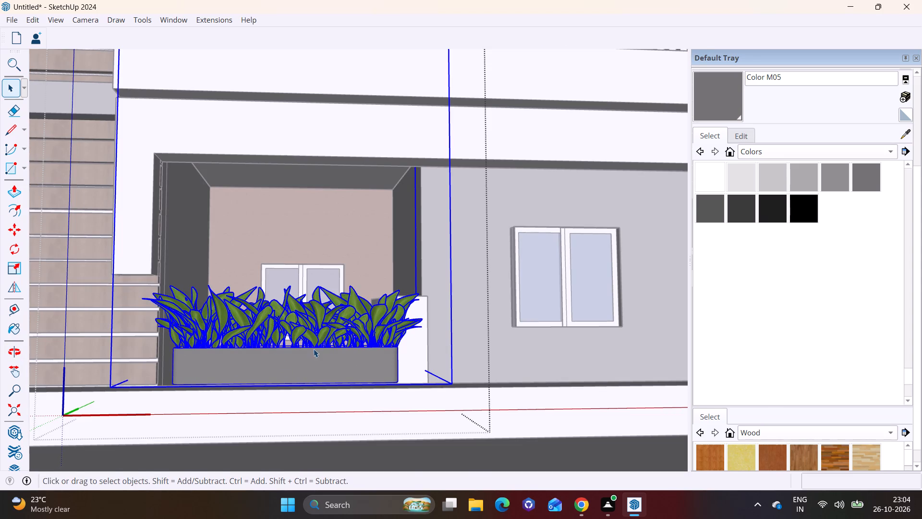
key(m)
click(294, 335)
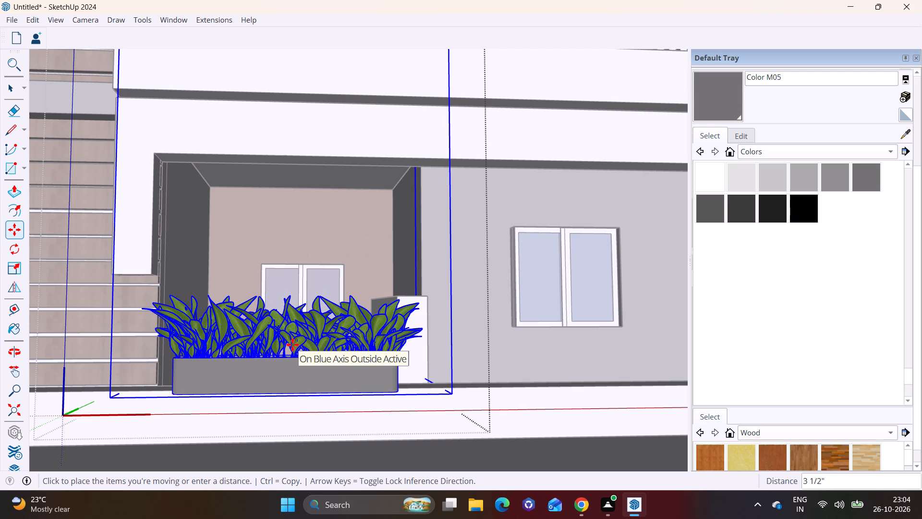
drag(292, 345, 279, 384)
key(space)
click(271, 455)
scroll(273, 453, down, 10)
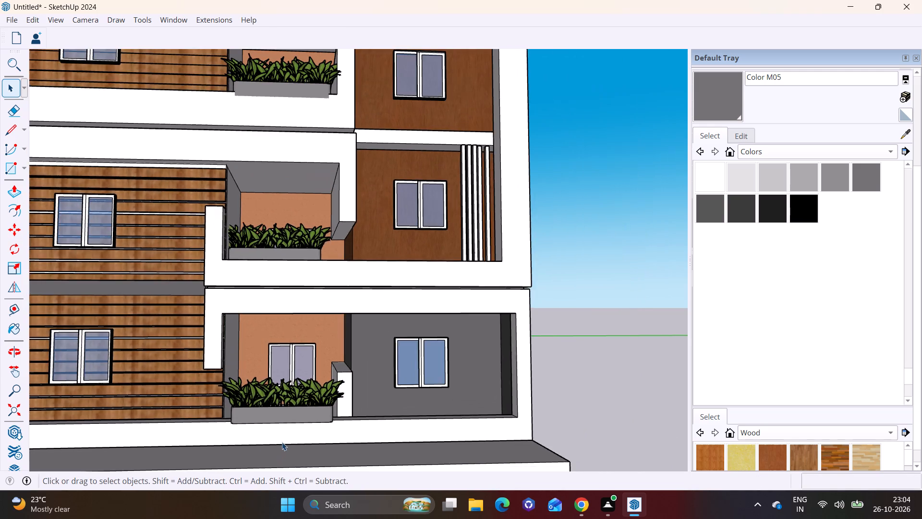
Examine the planters on the front balconies from several angles, checking how each box sits on its parapet.
middle_drag(204, 443, 212, 452)
scroll(243, 368, down, 6)
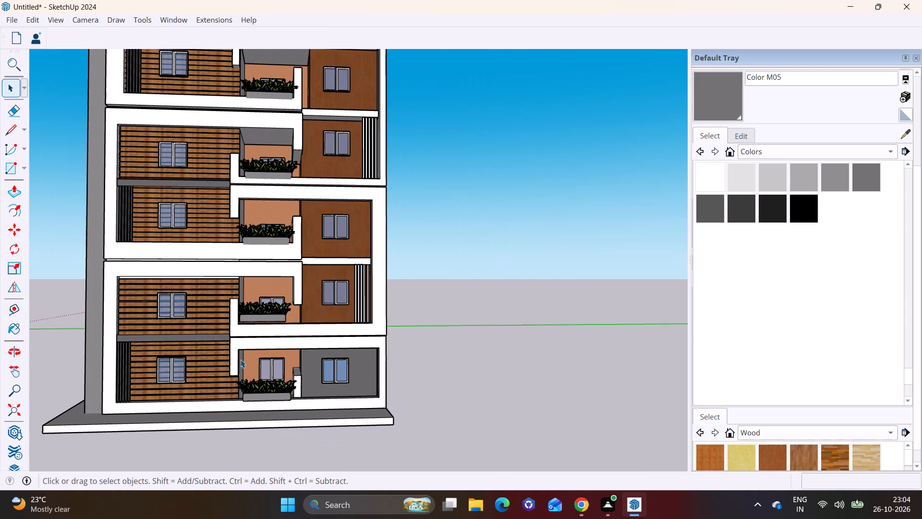
shift+middle_drag(235, 365, 173, 451)
middle_drag(190, 449, 306, 390)
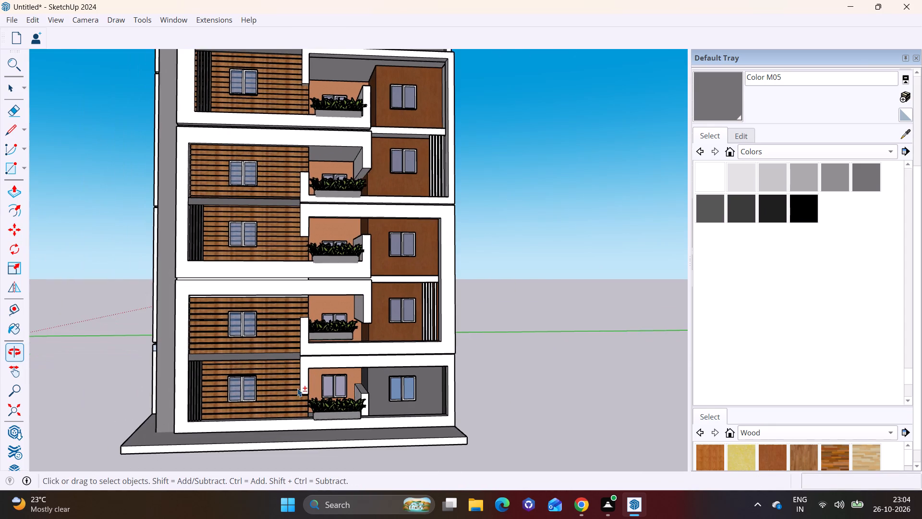
scroll(280, 383, down, 1)
middle_drag(280, 383, 383, 391)
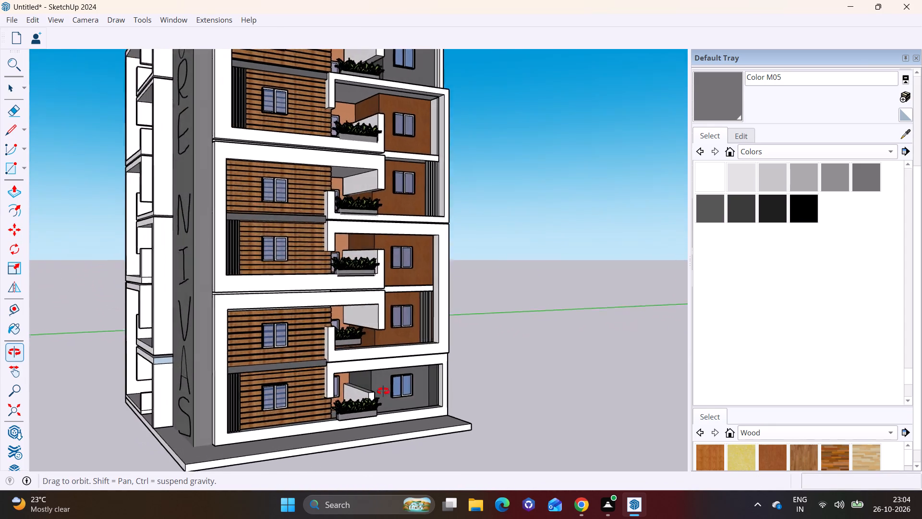
middle_drag(383, 391, 420, 402)
scroll(391, 376, up, 5)
shift+middle_drag(389, 376, 383, 376)
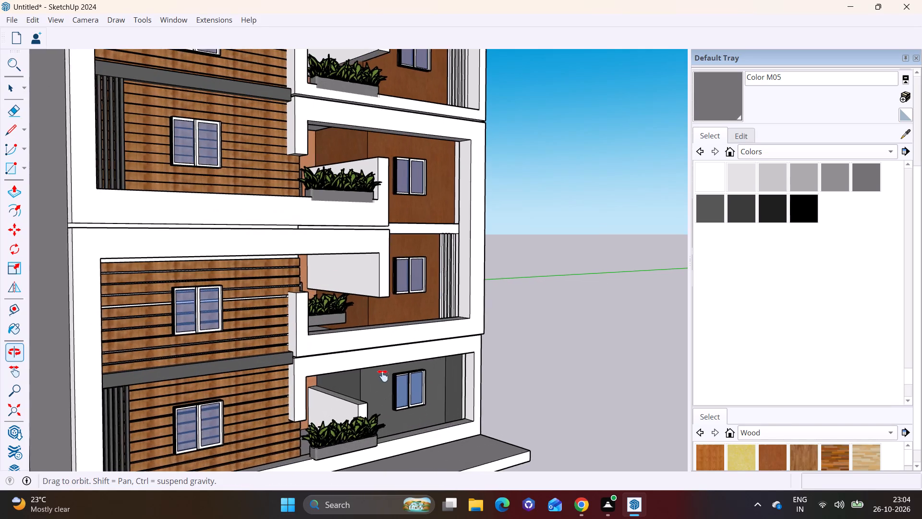
shift+middle_drag(383, 376, 315, 397)
scroll(361, 383, up, 5)
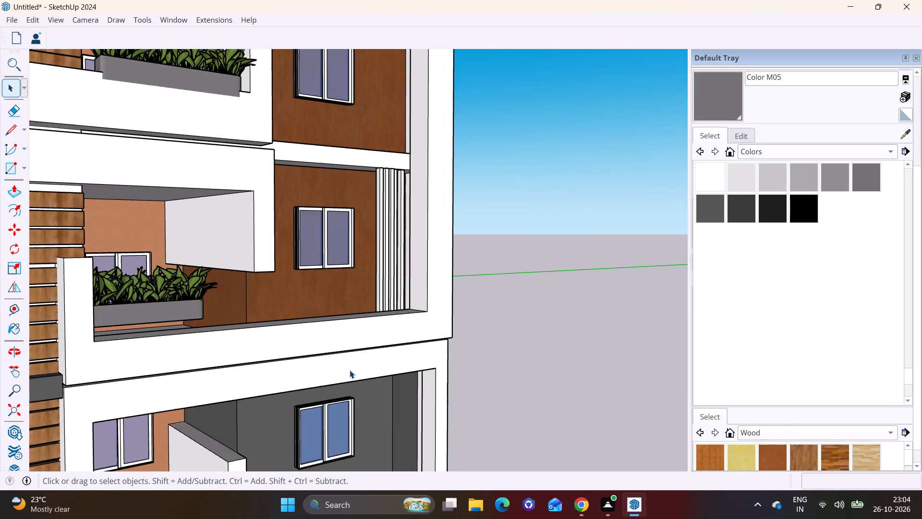
scroll(350, 367, up, 2)
shift+middle_drag(346, 367, 335, 377)
scroll(283, 395, down, 10)
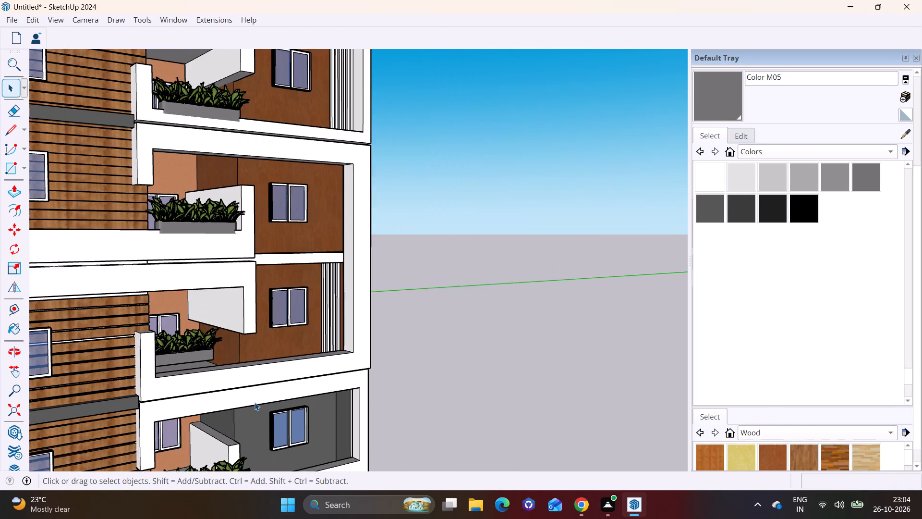
scroll(255, 402, down, 3)
shift+middle_drag(242, 417, 323, 334)
scroll(266, 344, down, 3)
shift+middle_drag(194, 351, 352, 389)
Examine the side of the building with the MORE NIVAS sign and its balconies that have no planters.
scroll(352, 388, down, 5)
shift+middle_drag(327, 393, 320, 391)
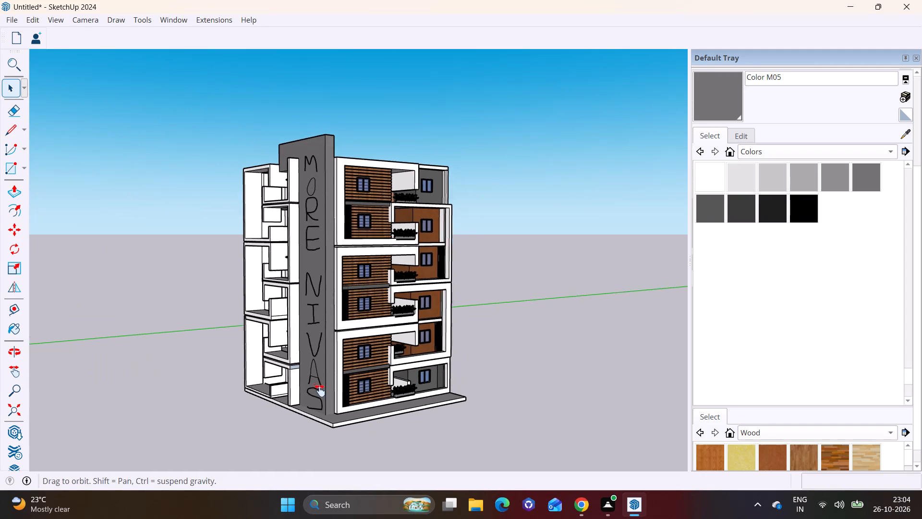
shift+middle_drag(320, 391, 300, 377)
middle_drag(299, 380, 555, 368)
scroll(555, 369, up, 1)
middle_drag(258, 361, 303, 361)
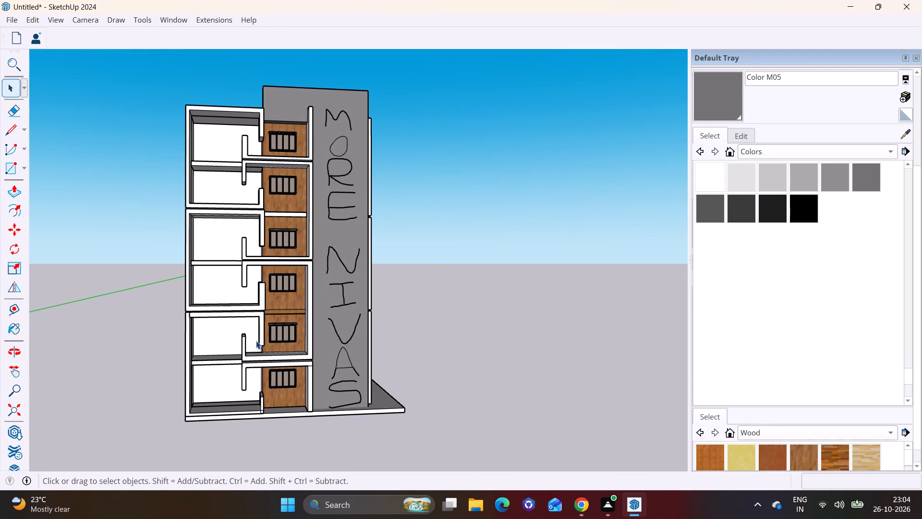
scroll(256, 341, up, 2)
middle_drag(254, 341, 288, 334)
scroll(245, 346, down, 3)
middle_drag(233, 351, 211, 349)
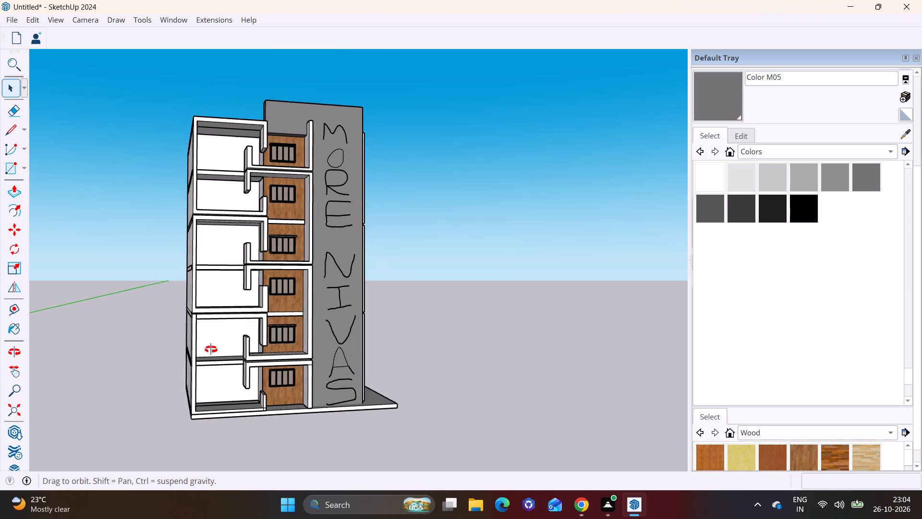
middle_drag(211, 349, 0, 370)
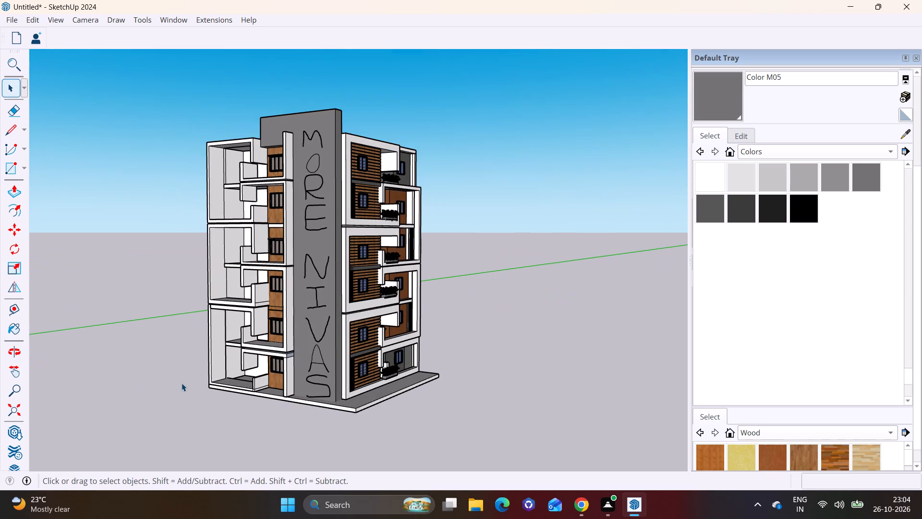
scroll(220, 336, up, 11)
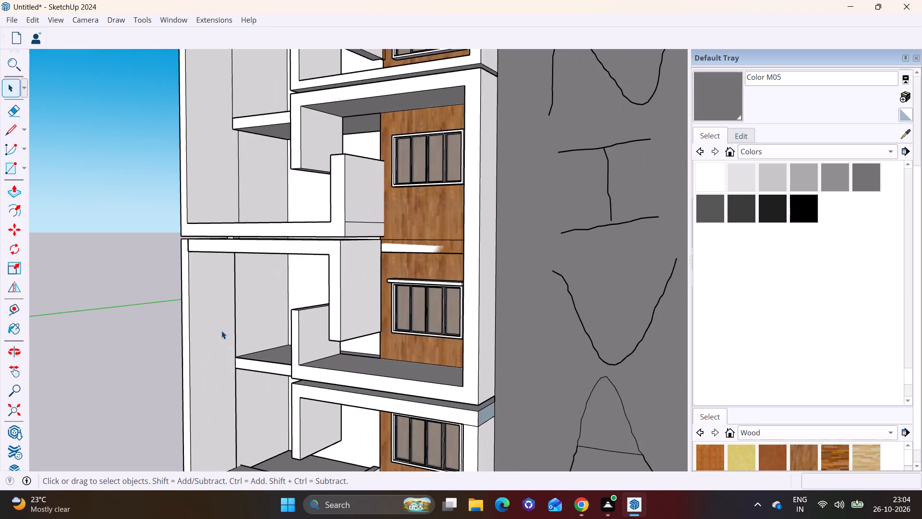
scroll(222, 331, up, 1)
middle_drag(222, 331, 96, 377)
scroll(96, 377, down, 6)
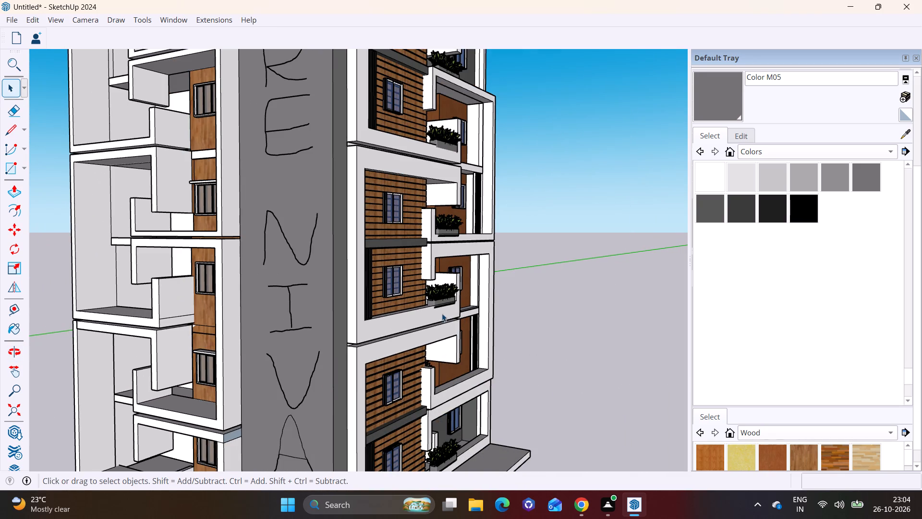
Copy the full column of front balcony planters about 153' 3" onto the open ground beside the building's sign side.
click(442, 300)
key(m)
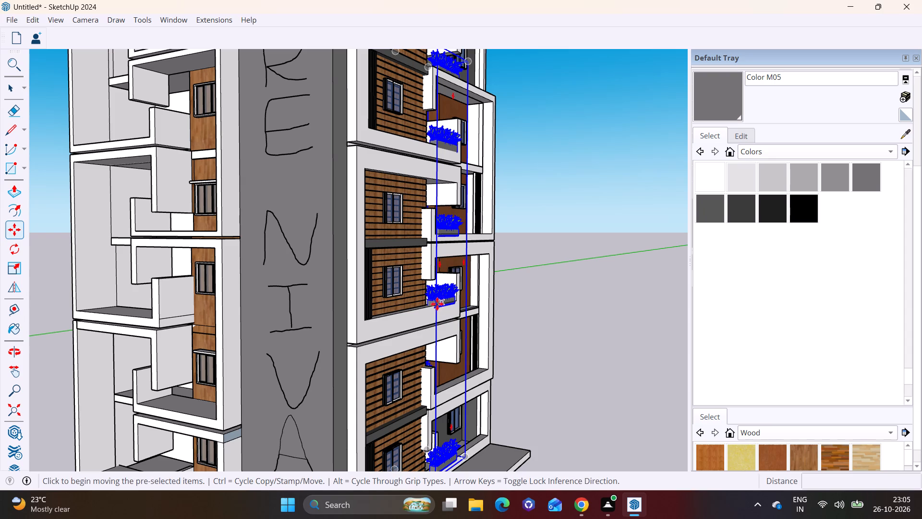
click(433, 302)
scroll(344, 321, down, 4)
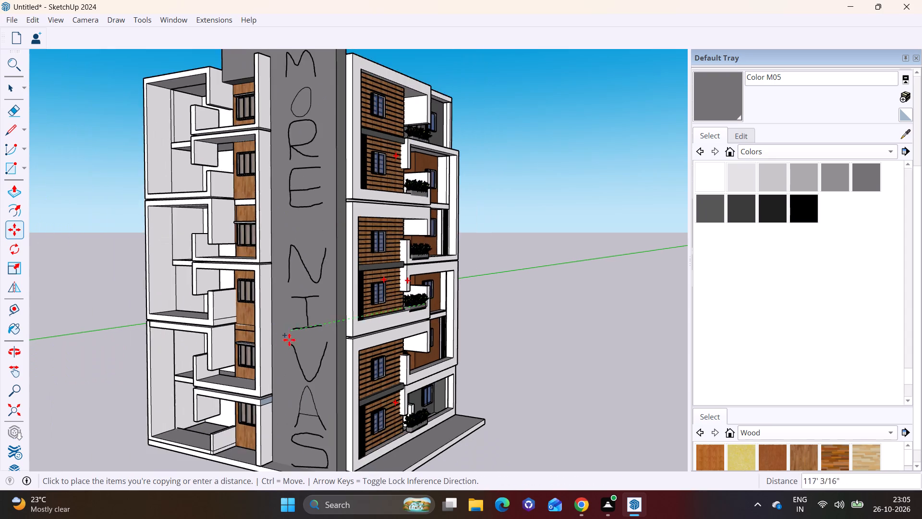
scroll(289, 340, down, 9)
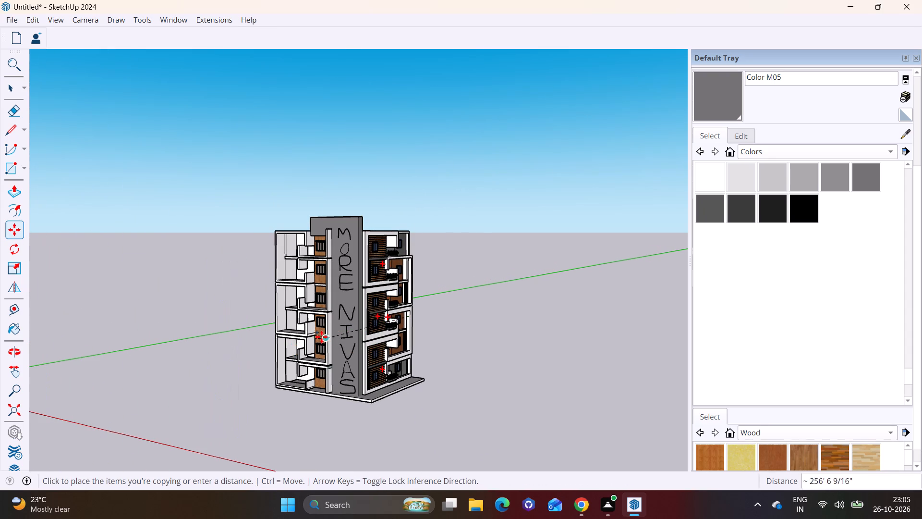
click(258, 301)
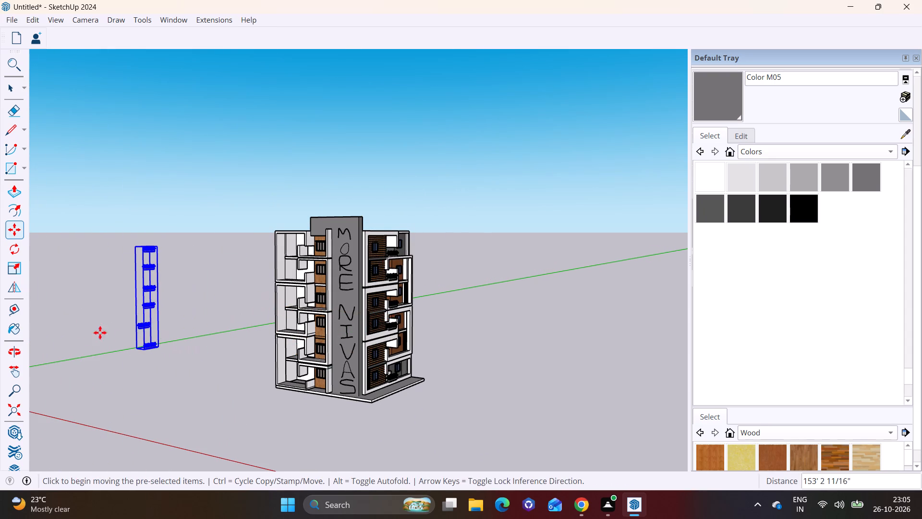
Rotate the copied planter column 90 degrees on the ground plane to face the same way as the side balconies.
click(11, 254)
click(174, 370)
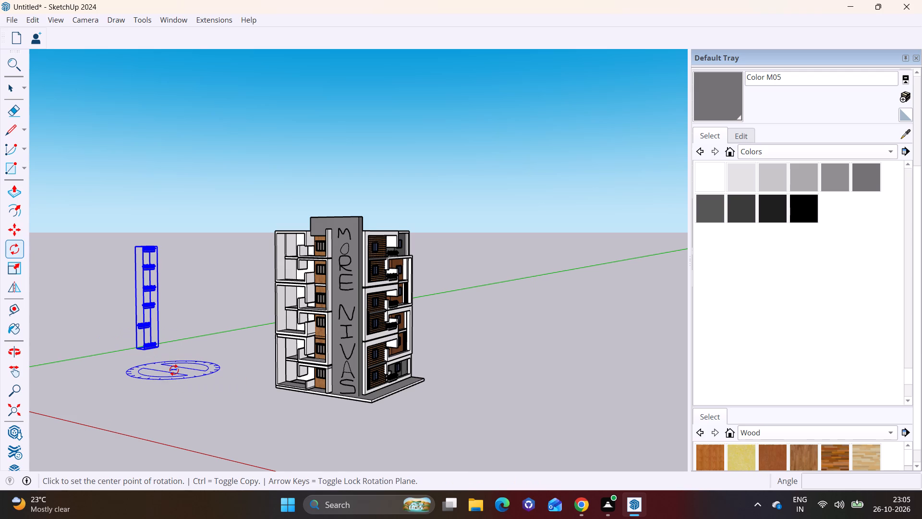
click(237, 383)
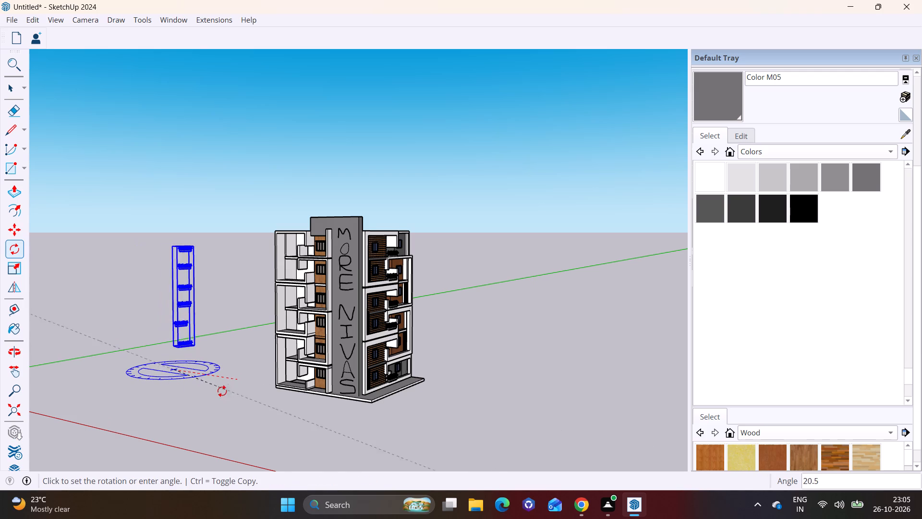
click(117, 385)
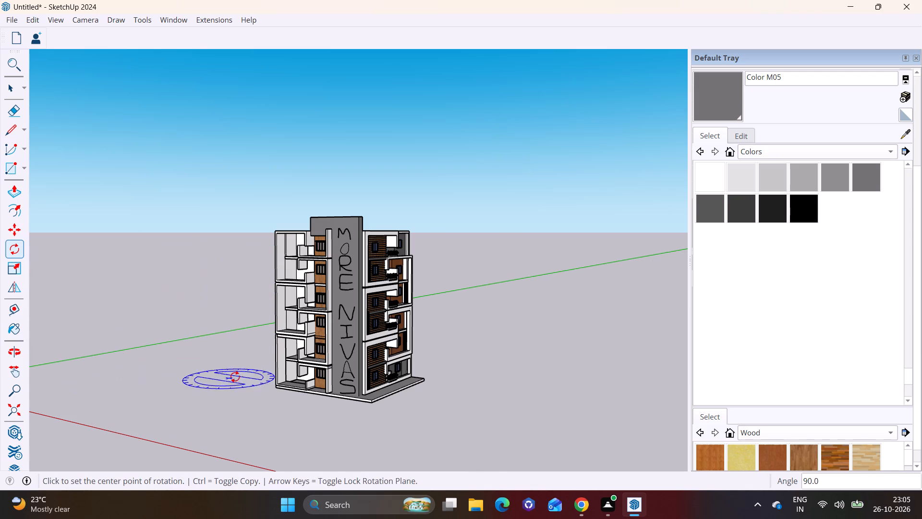
Move the rotated planter column about 64' 3" into the side balconies, beside their short partition walls.
middle_drag(238, 378, 401, 376)
key(m)
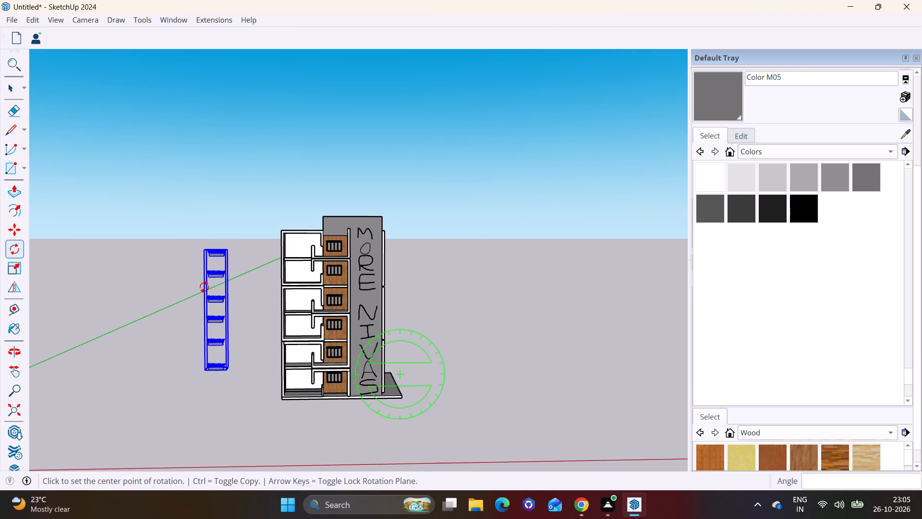
key(space)
click(236, 282)
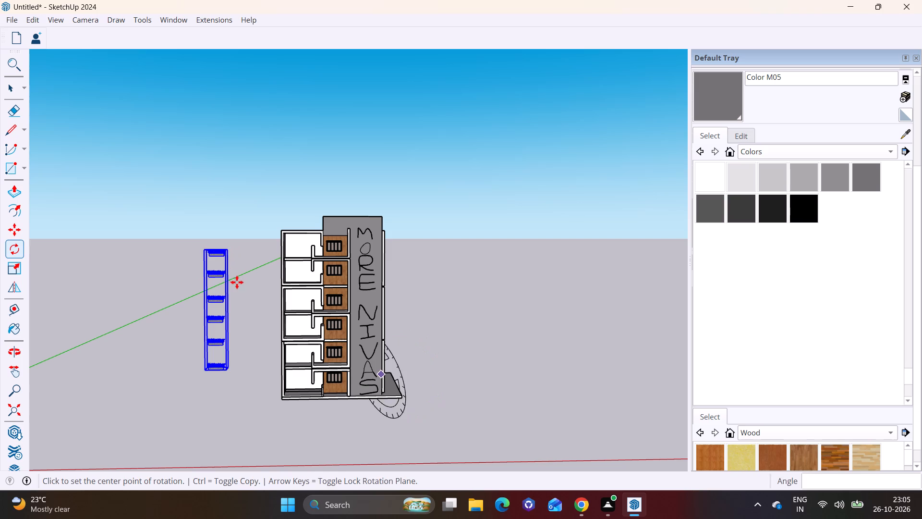
click(218, 254)
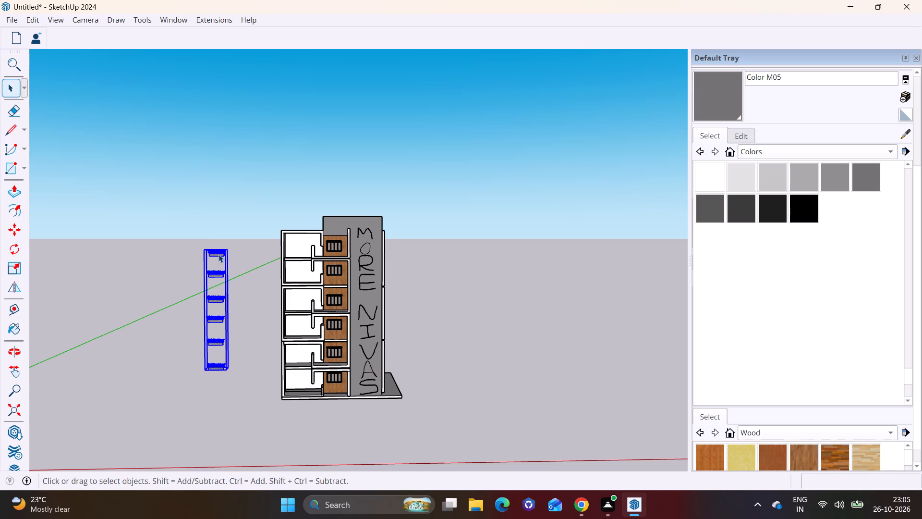
key(m)
click(228, 251)
scroll(324, 261, up, 4)
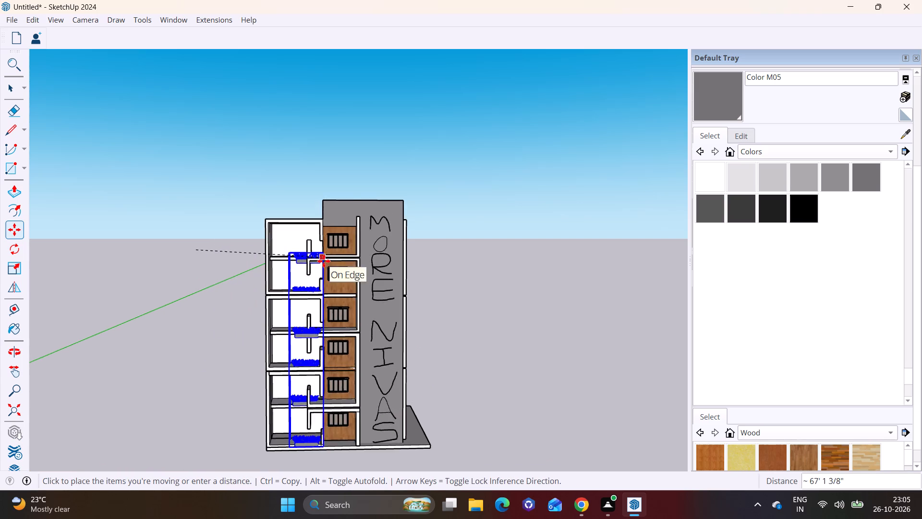
scroll(324, 261, up, 6)
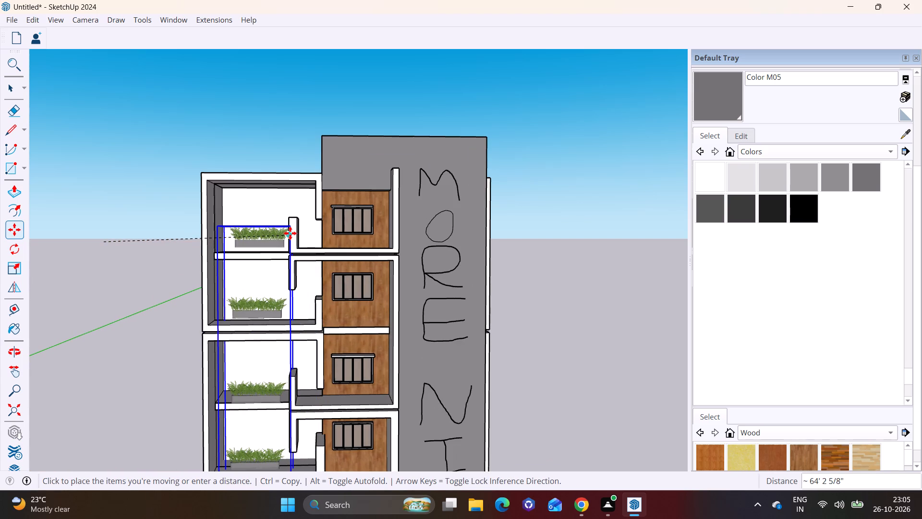
click(290, 233)
key(space)
click(158, 272)
Examine the placed planters on the side balconies against the slabs, partition walls and parapets.
scroll(218, 287, down, 7)
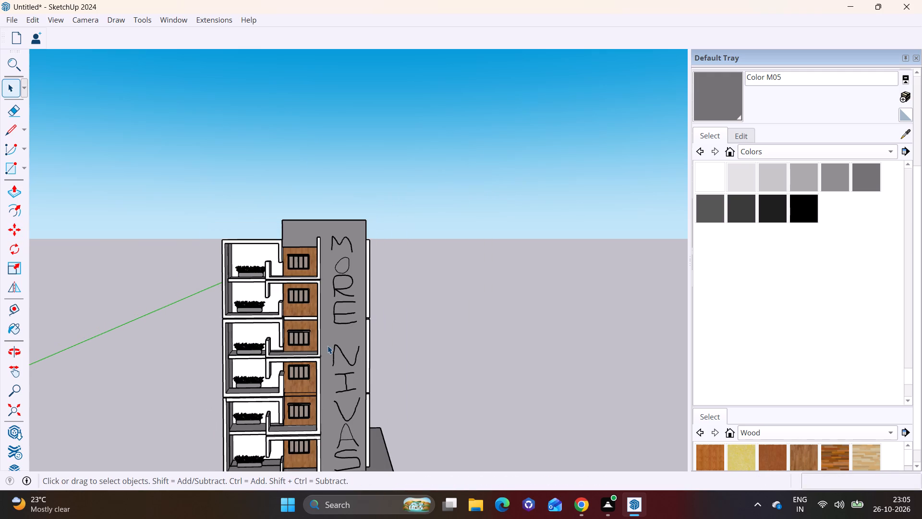
click(436, 359)
middle_drag(336, 378, 188, 376)
scroll(284, 364, down, 6)
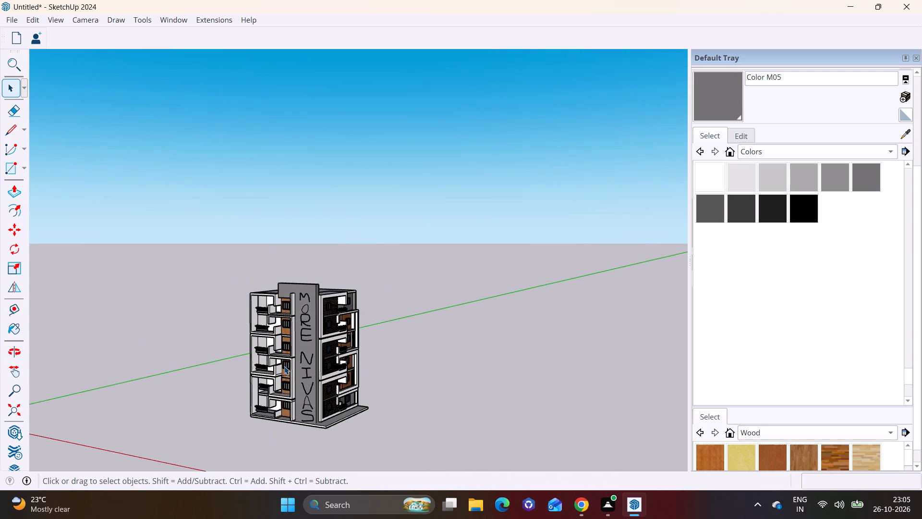
scroll(271, 365, up, 10)
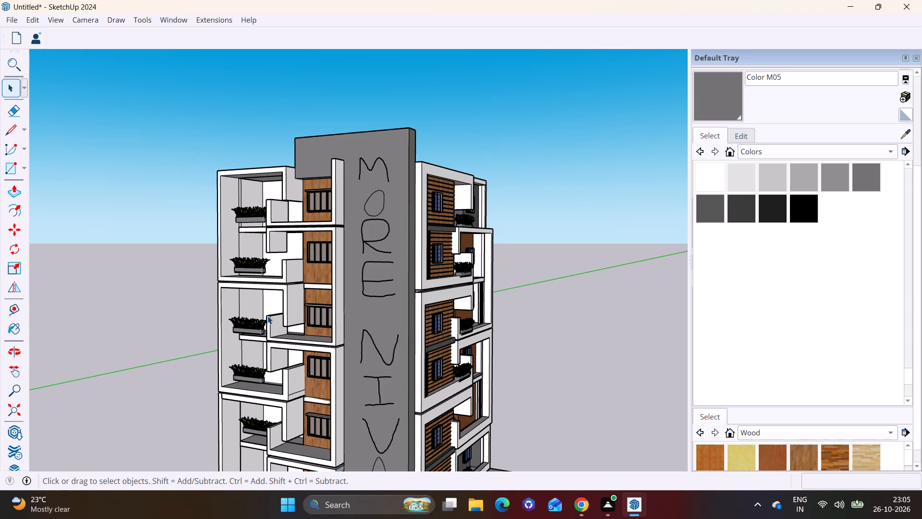
middle_drag(273, 256, 351, 251)
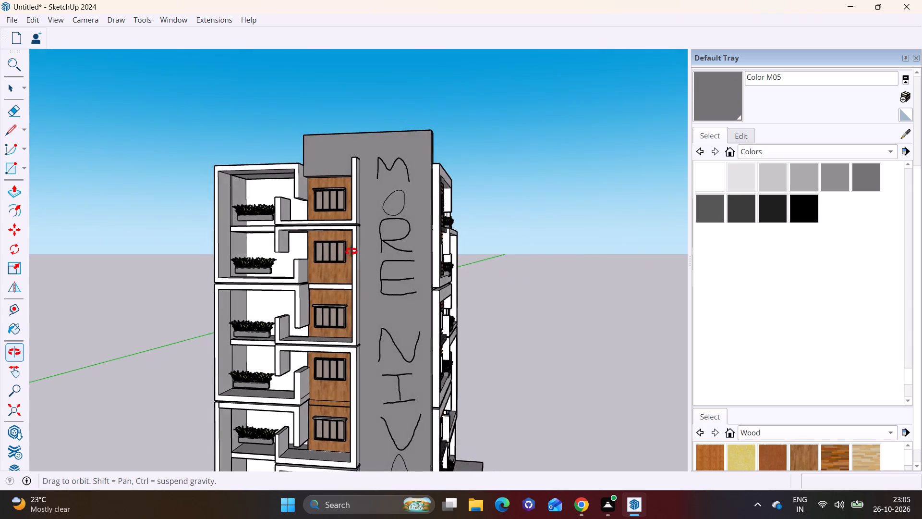
middle_drag(351, 251, 361, 254)
Move the side balconies' planter column about 9' 4" sideways, from the open bays toward the wood-clad window walls.
scroll(300, 265, up, 4)
middle_drag(296, 286, 293, 273)
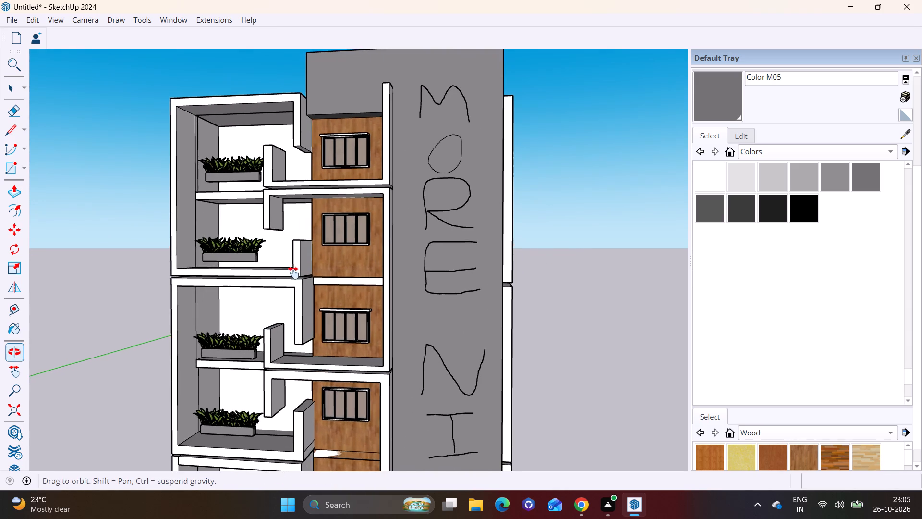
middle_drag(293, 273, 293, 270)
click(247, 258)
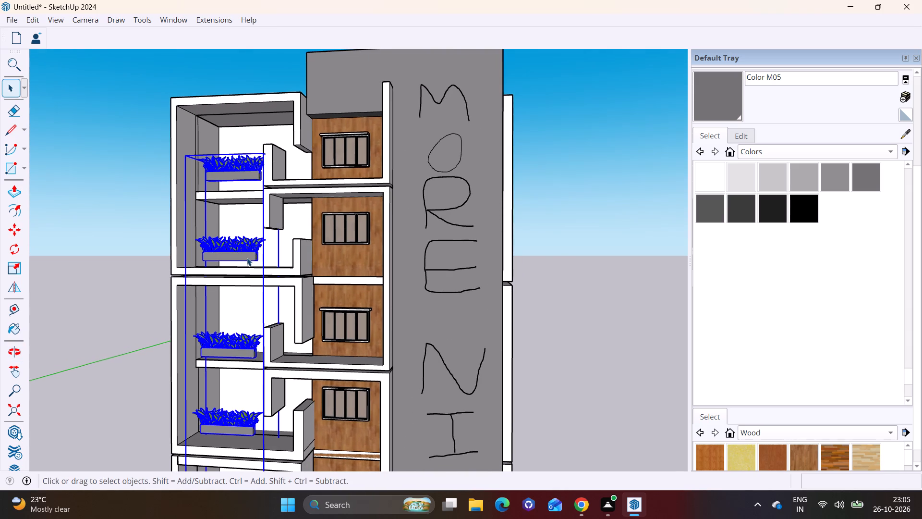
key(m)
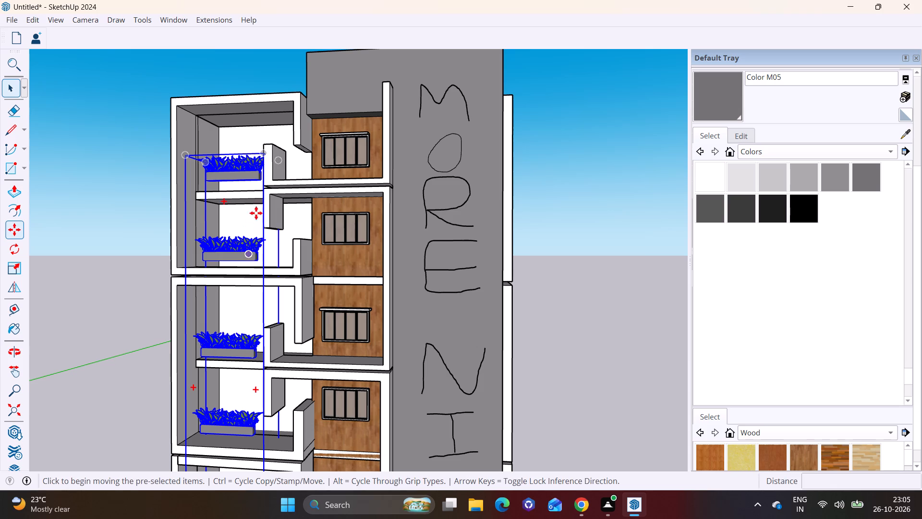
click(250, 173)
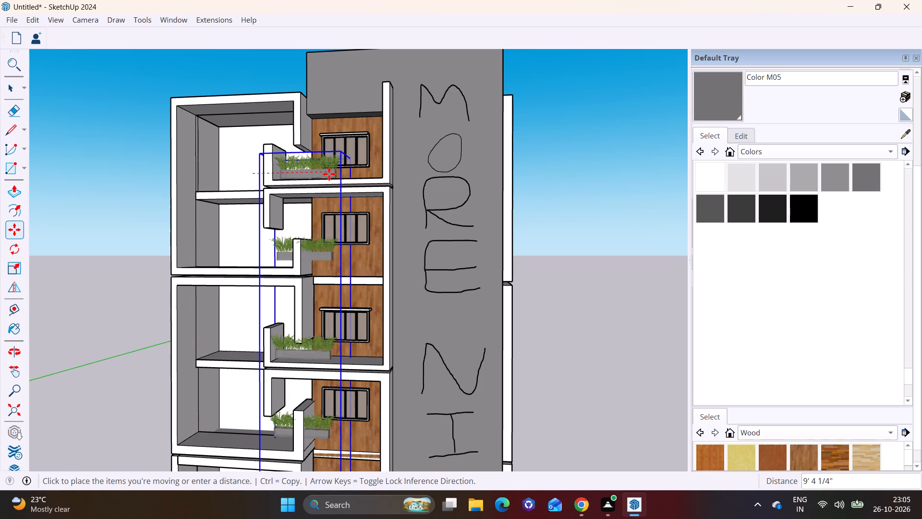
click(330, 175)
key(space)
click(89, 280)
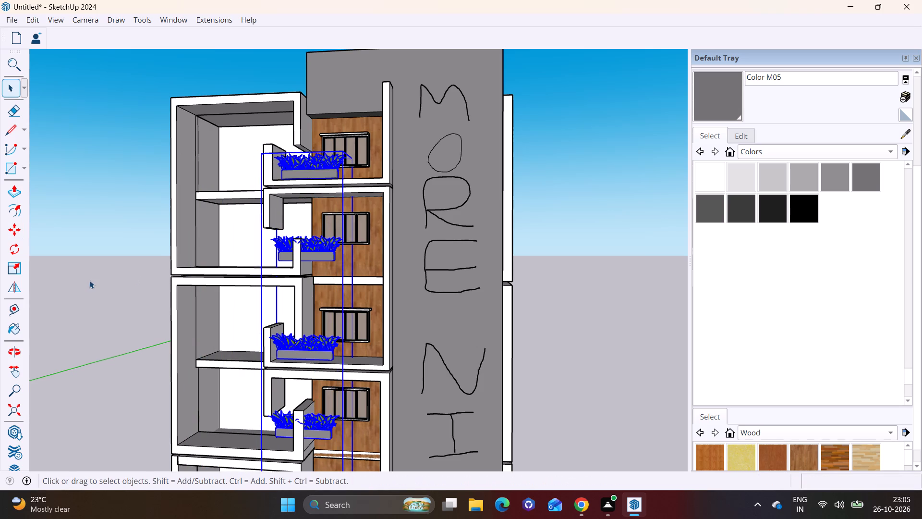
Inside the planter column group, delete the box and plants of the second planter from the top.
triple_click(309, 258)
click(309, 257)
click(314, 255)
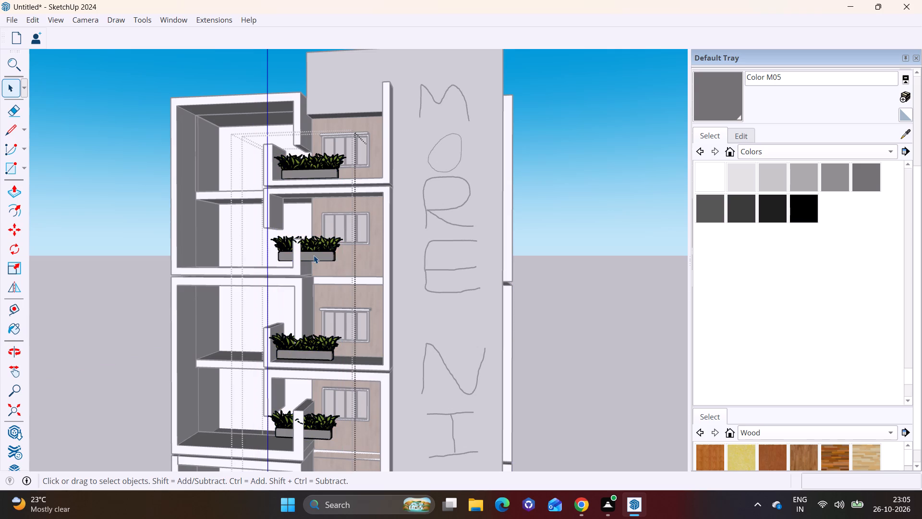
key(Delete)
click(326, 247)
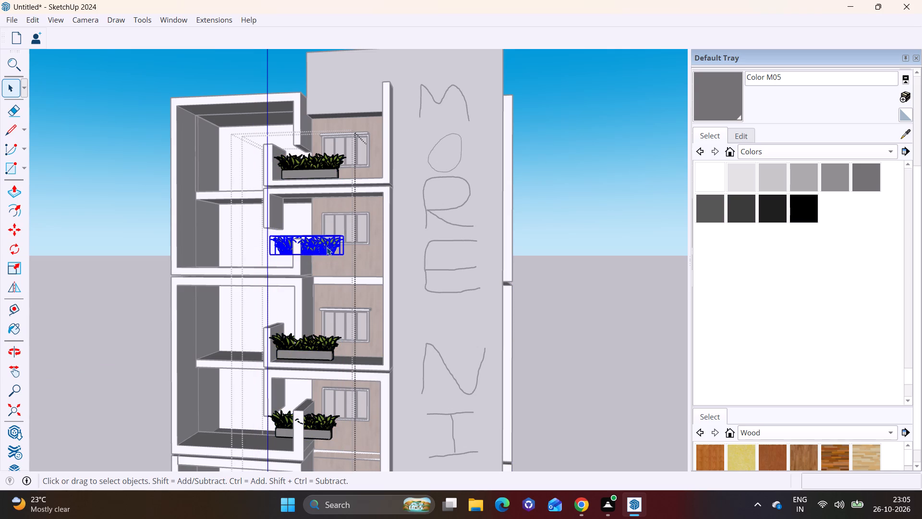
key(Delete)
Delete the plants of the side balcony planter on the third level from the ground.
scroll(330, 331, down, 3)
shift+middle_drag(329, 358, 323, 283)
scroll(307, 317, up, 3)
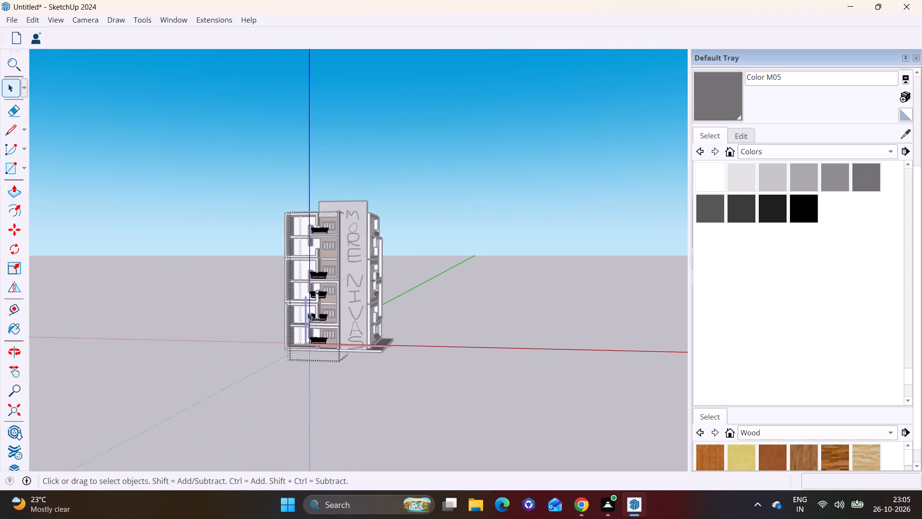
scroll(307, 312, up, 13)
double_click(374, 291)
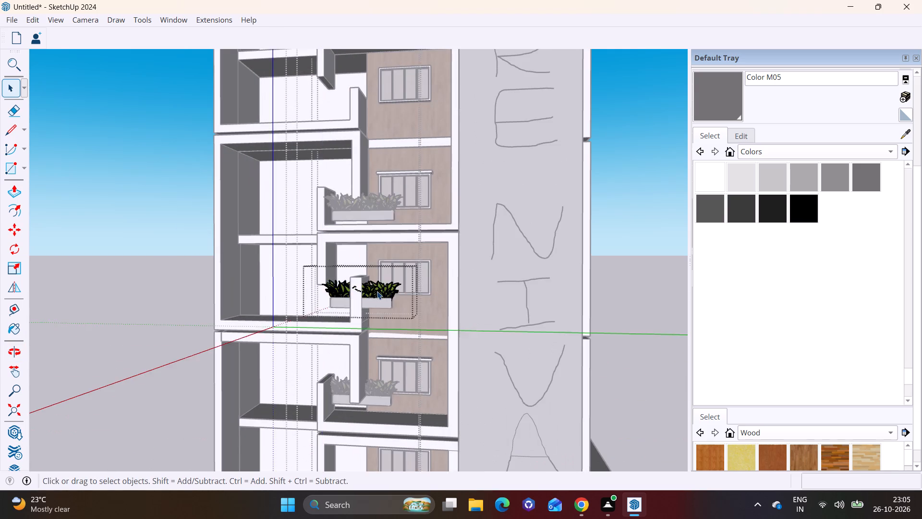
scroll(377, 291, up, 4)
click(377, 291)
key(Delete)
click(377, 308)
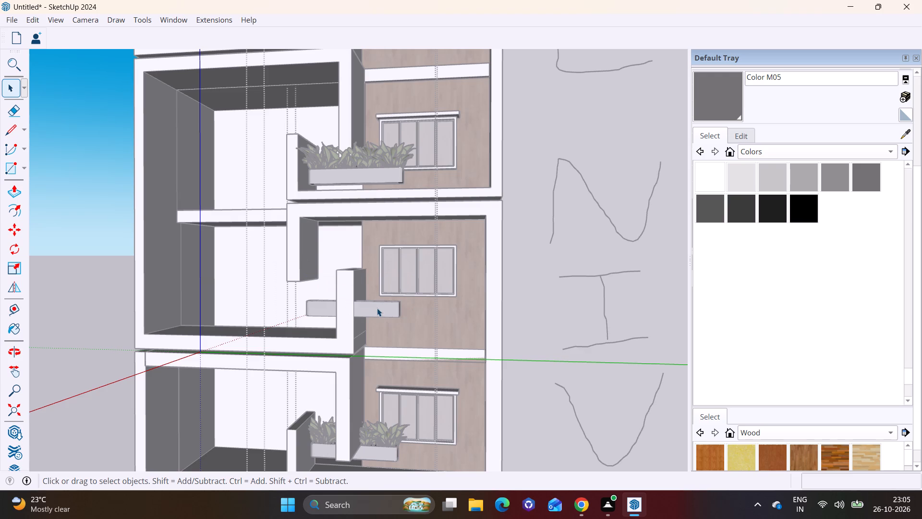
key(Delete)
Lower the box and plants of the second planter from the ground by about 1' 1 9/16" onto its balcony slab.
scroll(377, 308, down, 6)
shift+middle_drag(364, 341, 359, 245)
scroll(372, 317, up, 2)
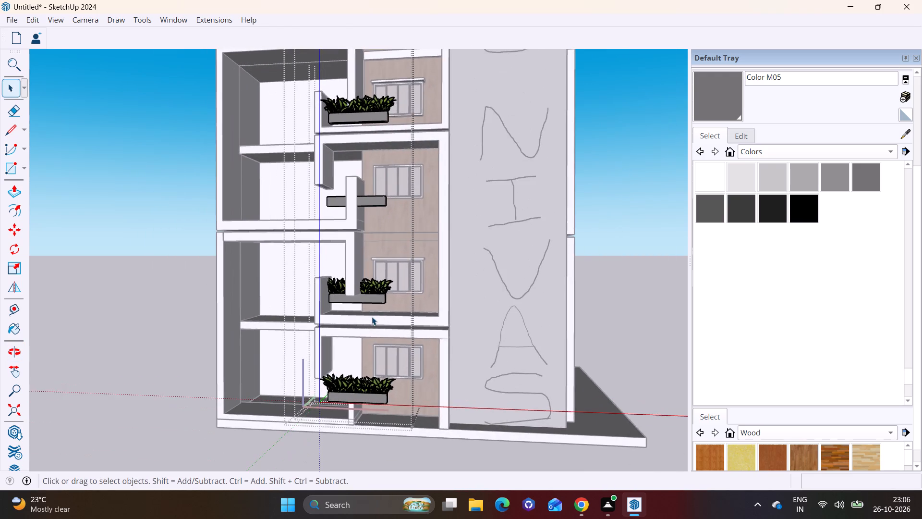
middle_drag(371, 317, 364, 261)
scroll(351, 246, up, 4)
key(space)
click(351, 245)
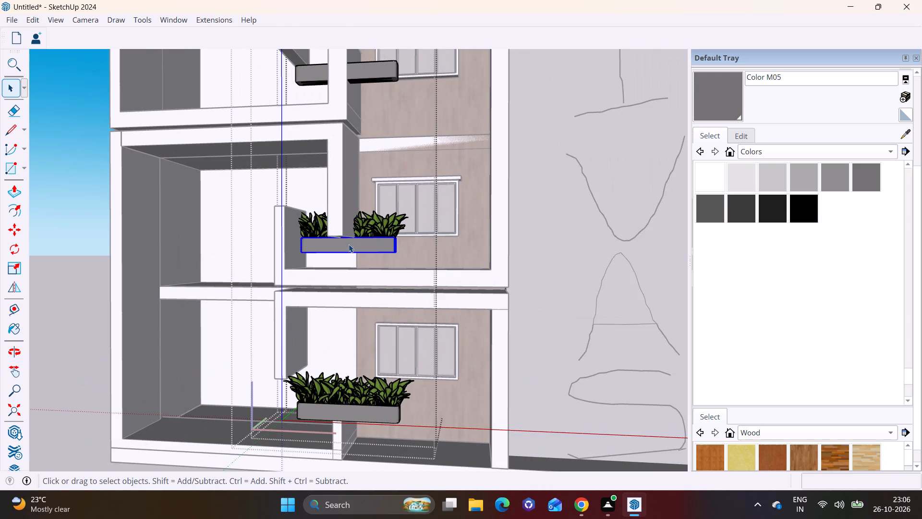
ctrl+click(359, 231)
key(m)
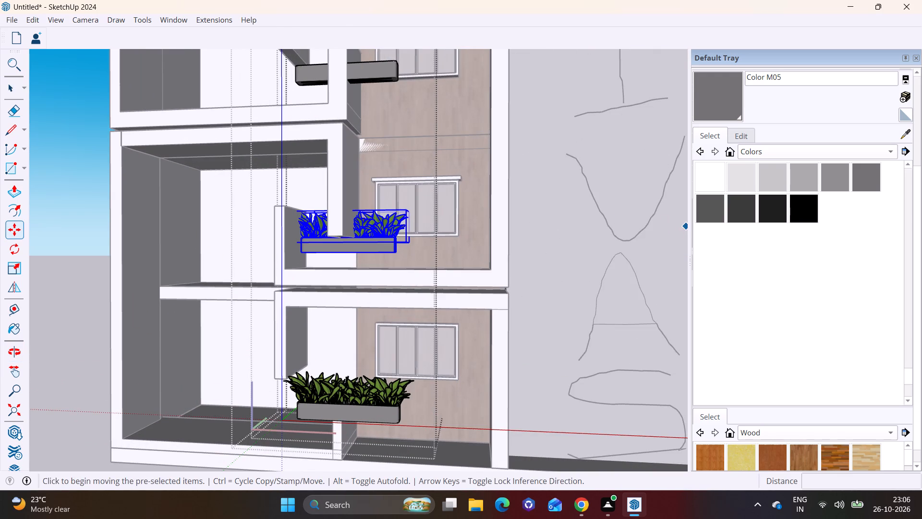
click(401, 254)
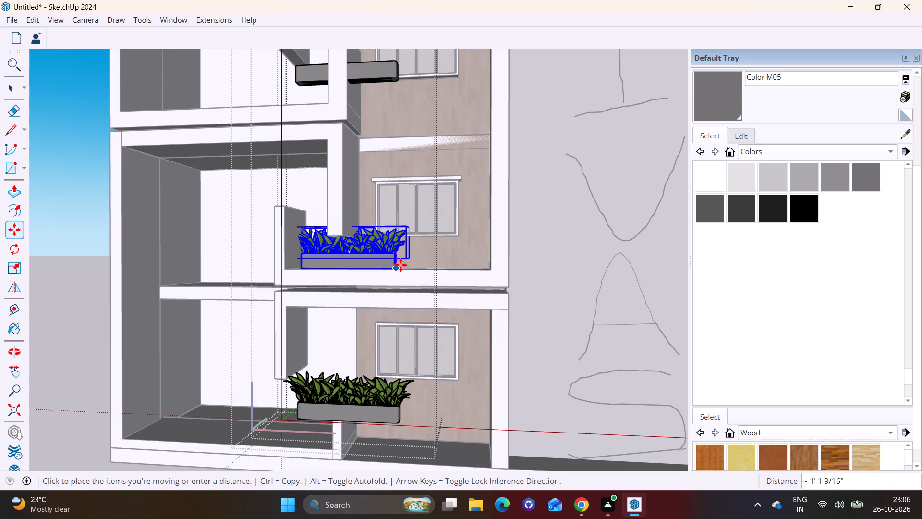
click(400, 266)
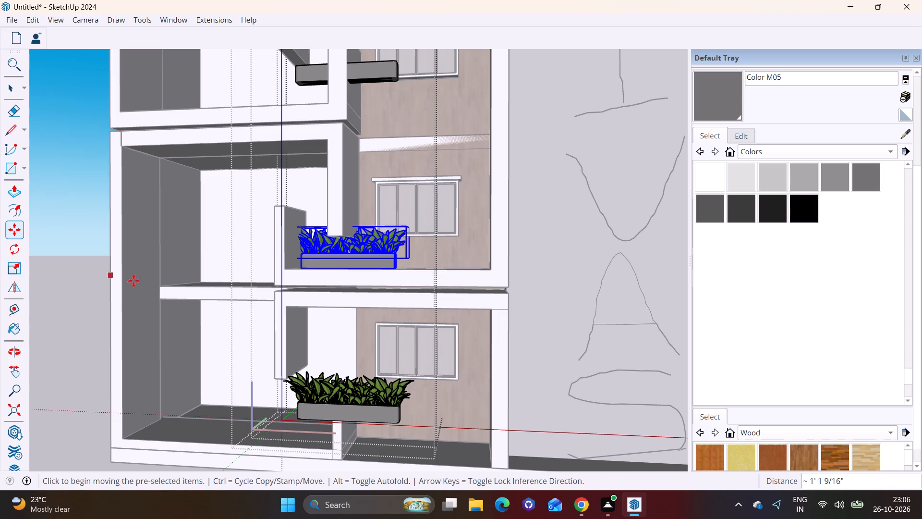
Move the ground-floor planter's box and plants off the short partition wall toward the wide open balcony bay.
shift+middle_drag(214, 345, 181, 196)
scroll(245, 265, up, 3)
key(space)
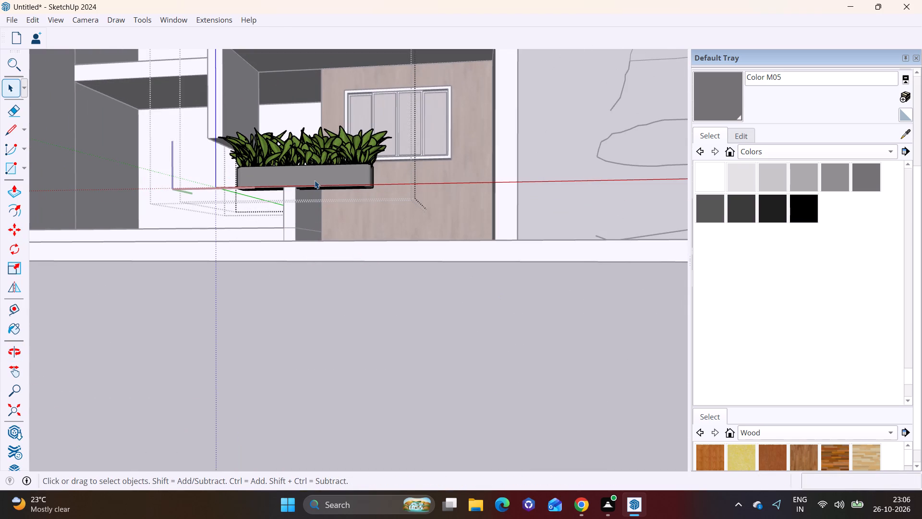
click(315, 180)
ctrl+click(243, 161)
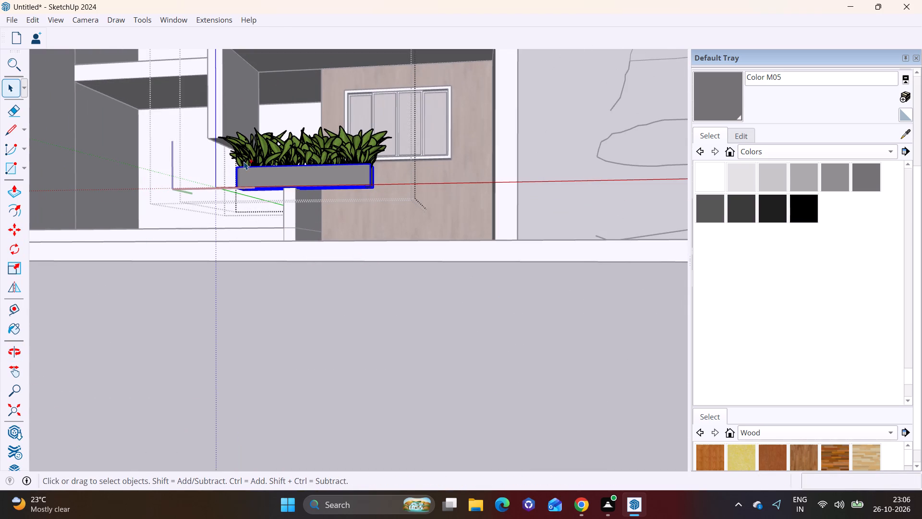
middle_drag(278, 230, 416, 231)
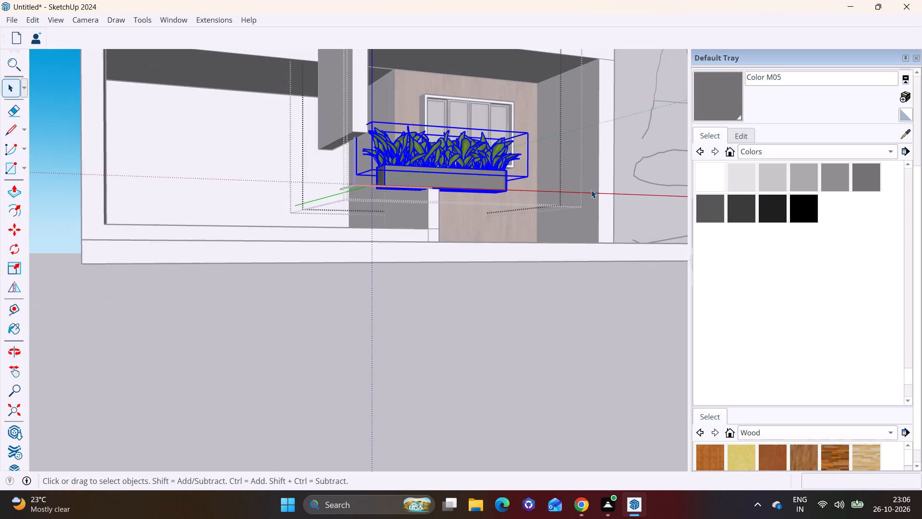
middle_drag(570, 194, 548, 221)
key(m)
click(489, 224)
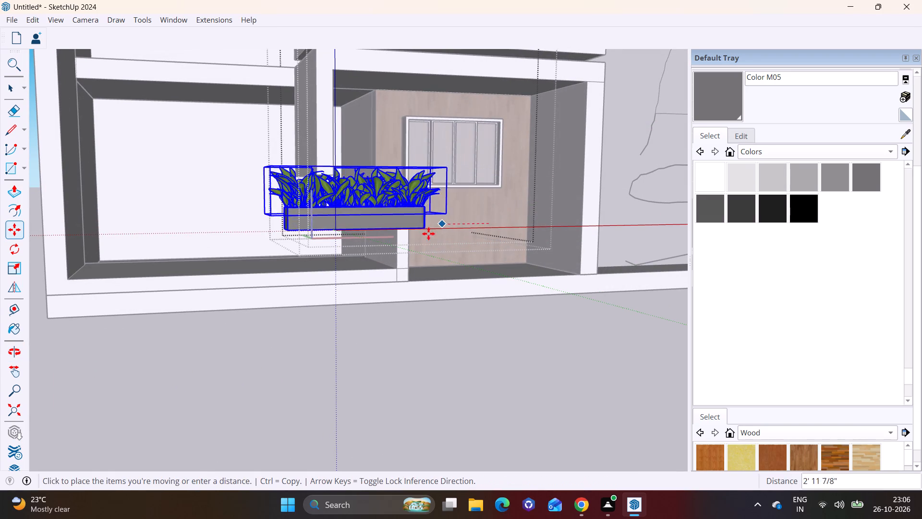
drag(402, 258, 328, 315)
key(space)
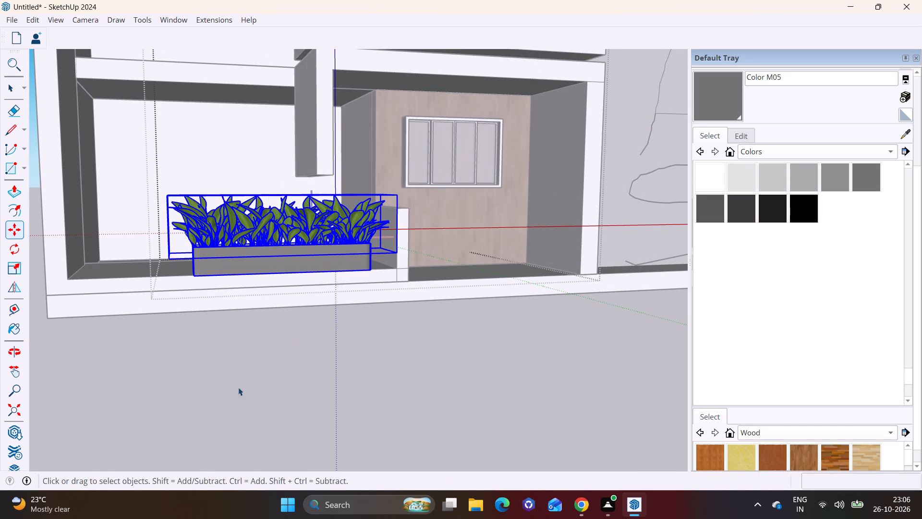
Set the ground-floor planter back onto the open bay's front floor edge, beside the short partition wall, and close the planter group.
middle_drag(269, 402, 130, 387)
middle_drag(193, 280, 150, 338)
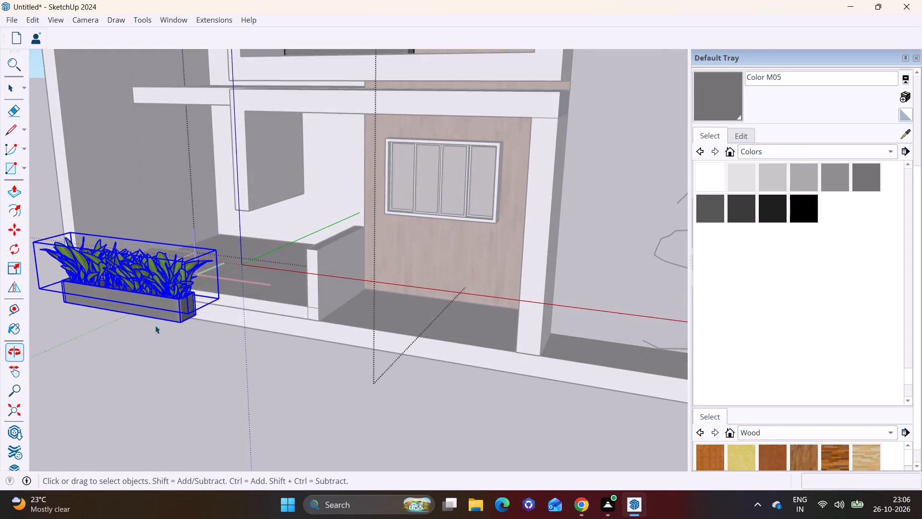
scroll(169, 313, up, 7)
key(m)
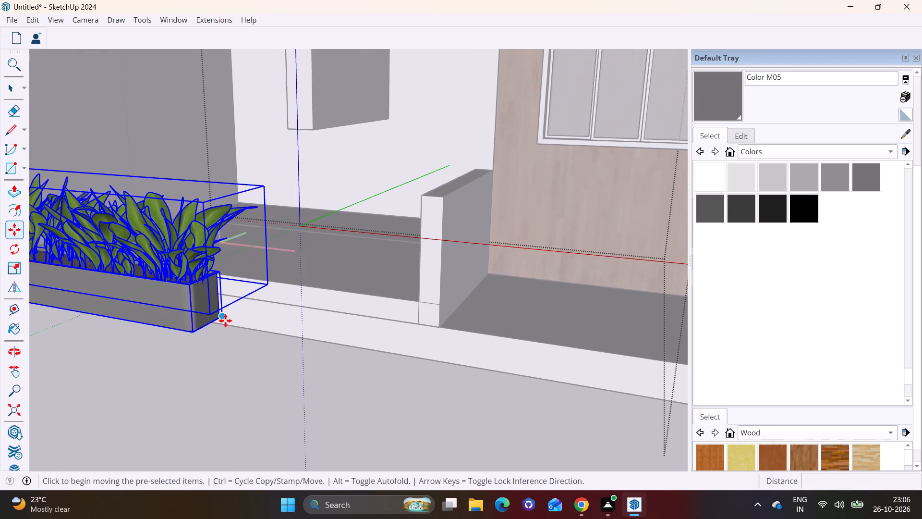
click(225, 321)
click(323, 278)
key(space)
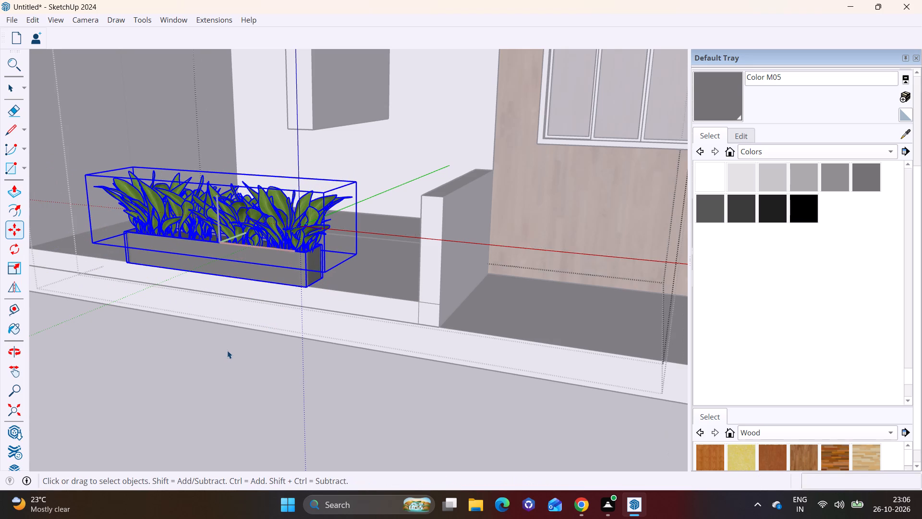
click(226, 359)
scroll(230, 356, down, 16)
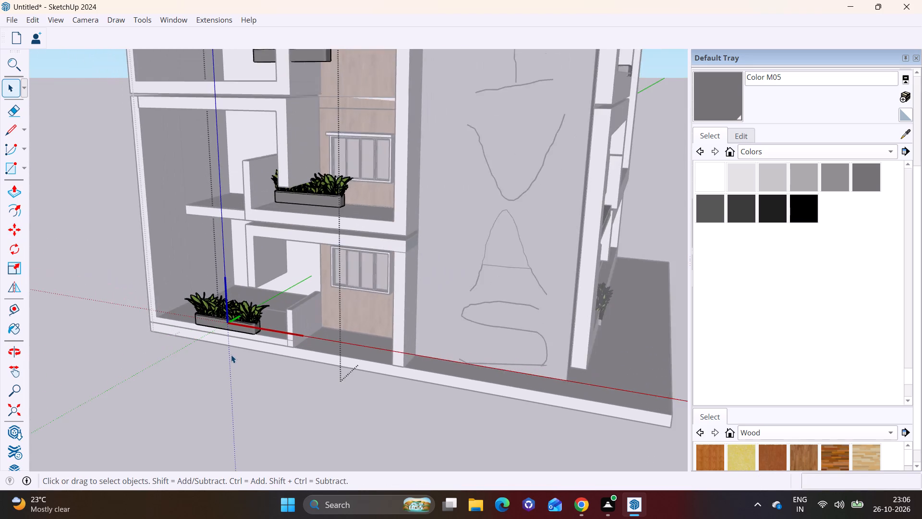
scroll(231, 355, down, 4)
middle_drag(231, 349, 237, 301)
key(space)
click(174, 366)
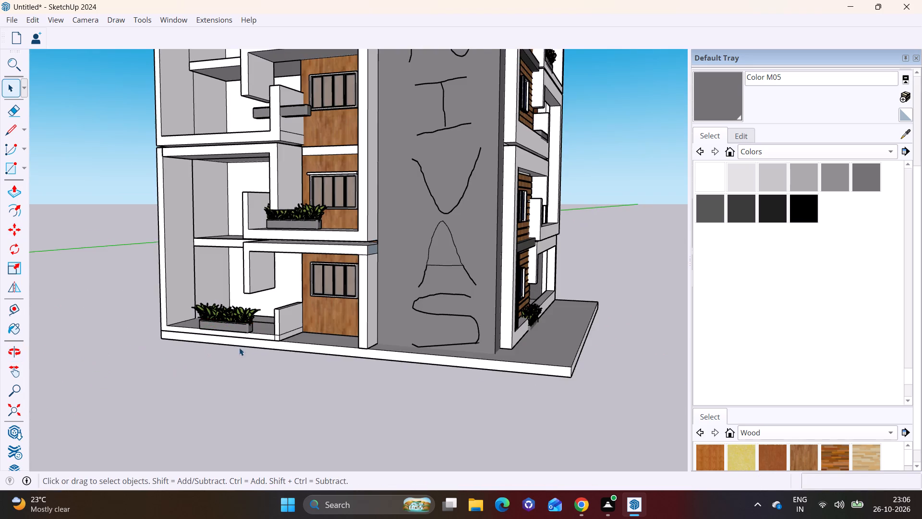
middle_drag(238, 352, 212, 378)
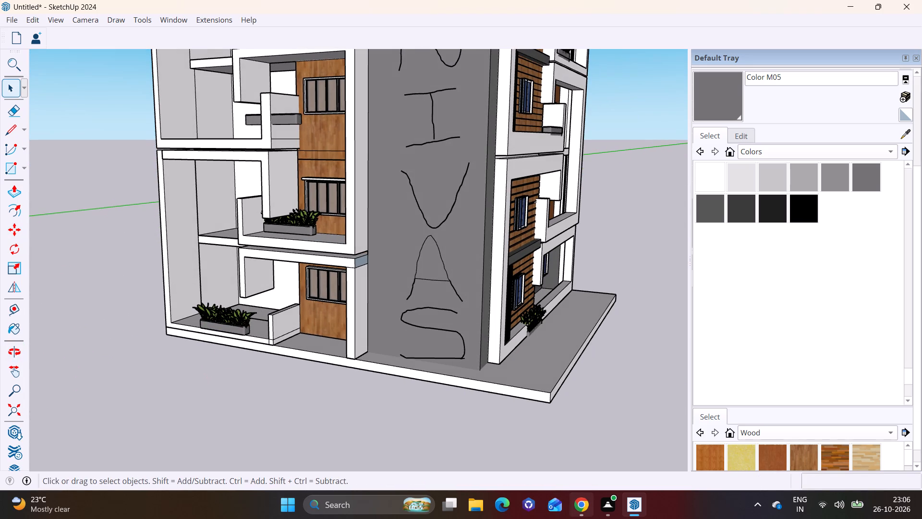
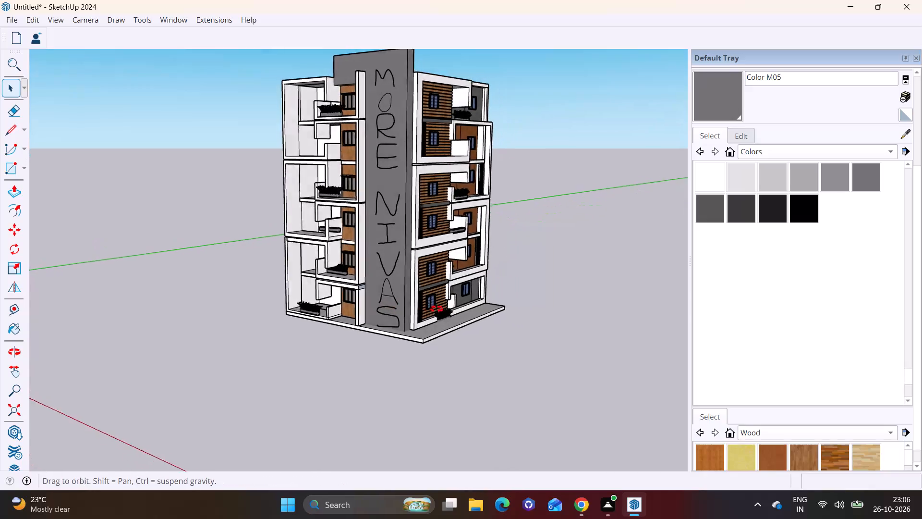
Draw a rectangle about 10' 8" by 2' 8" low on the blank side wall's ground floor, near the front corner.
shift+middle_drag(449, 259, 428, 390)
shift+middle_drag(388, 305, 398, 285)
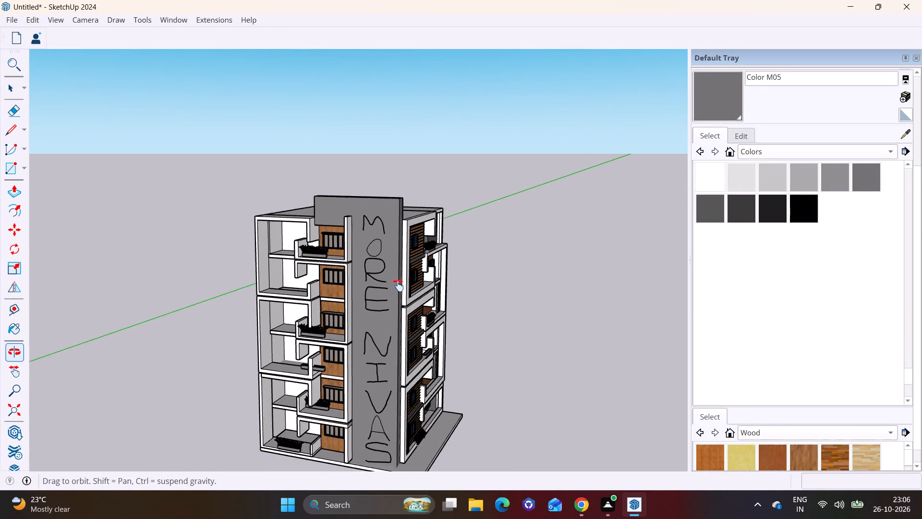
shift+middle_drag(398, 285, 401, 222)
shift+middle_drag(386, 305, 389, 224)
middle_drag(376, 288, 601, 297)
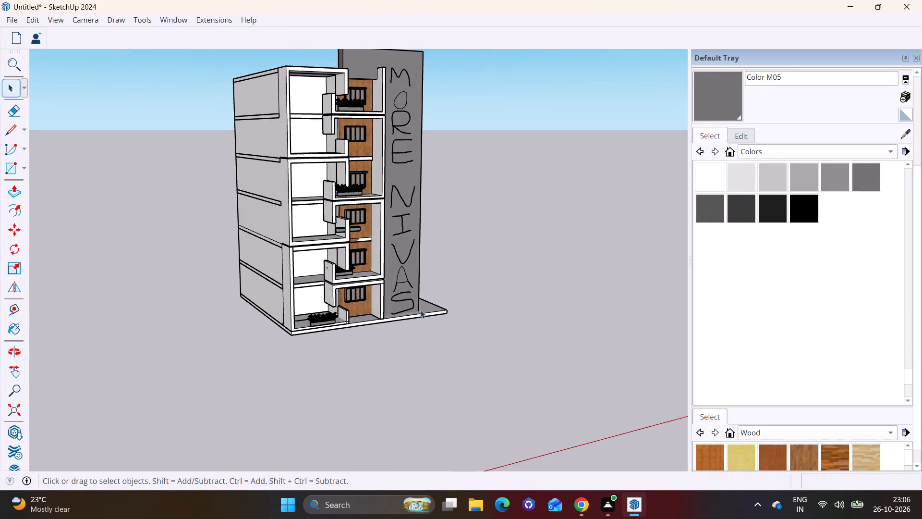
shift+middle_drag(293, 313, 336, 245)
middle_drag(317, 211, 379, 261)
scroll(297, 267, up, 2)
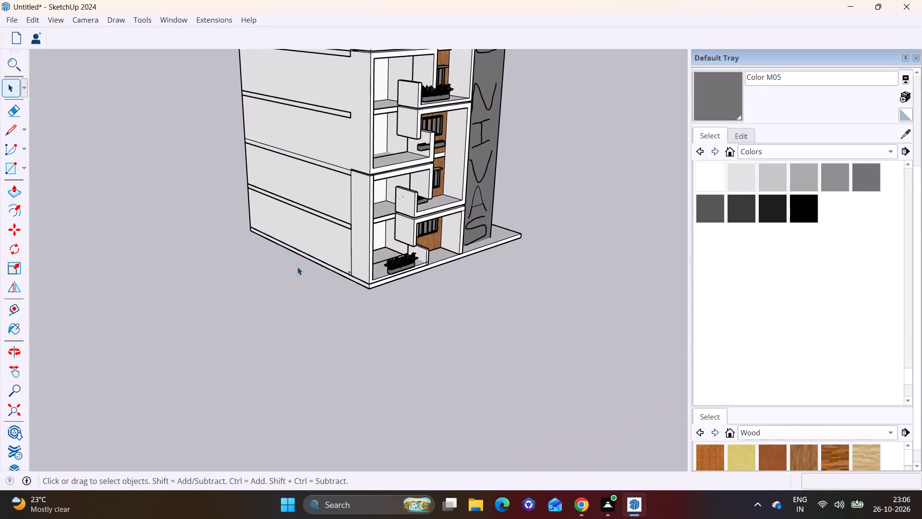
scroll(297, 267, up, 7)
click(24, 164)
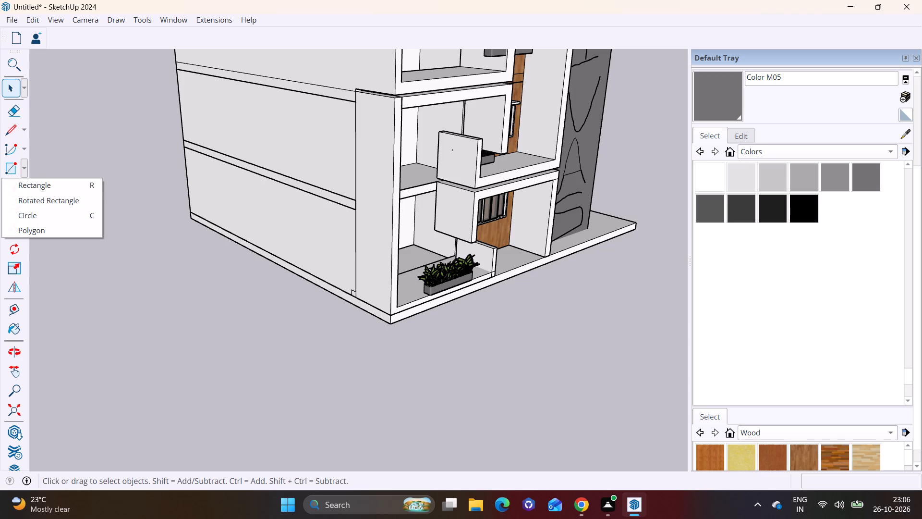
click(30, 181)
click(296, 251)
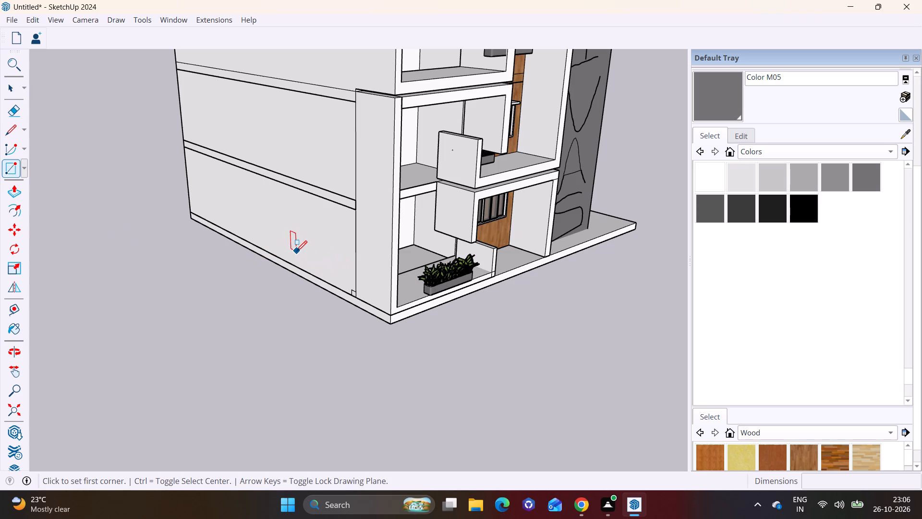
click(354, 258)
Push/Pull the new wall rectangle outward about 8' 13/16" to form a box projecting from the blank side wall.
key(space)
click(328, 259)
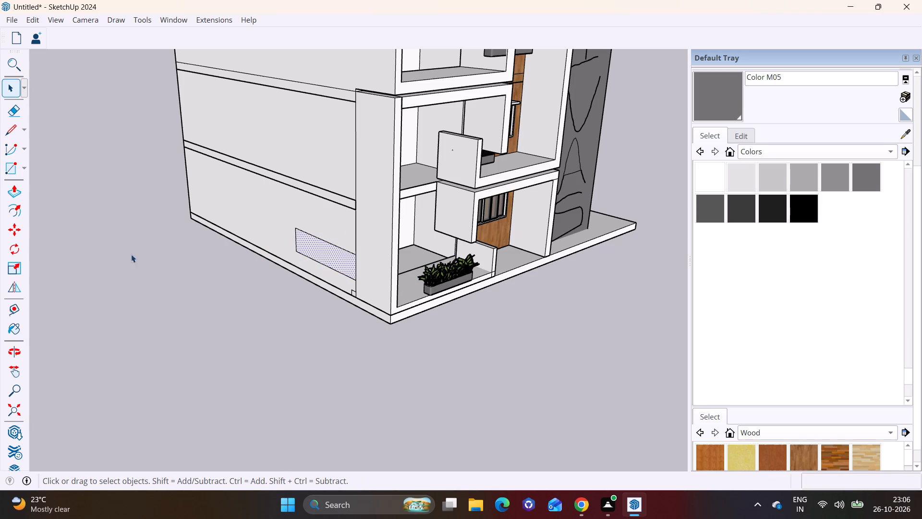
click(12, 190)
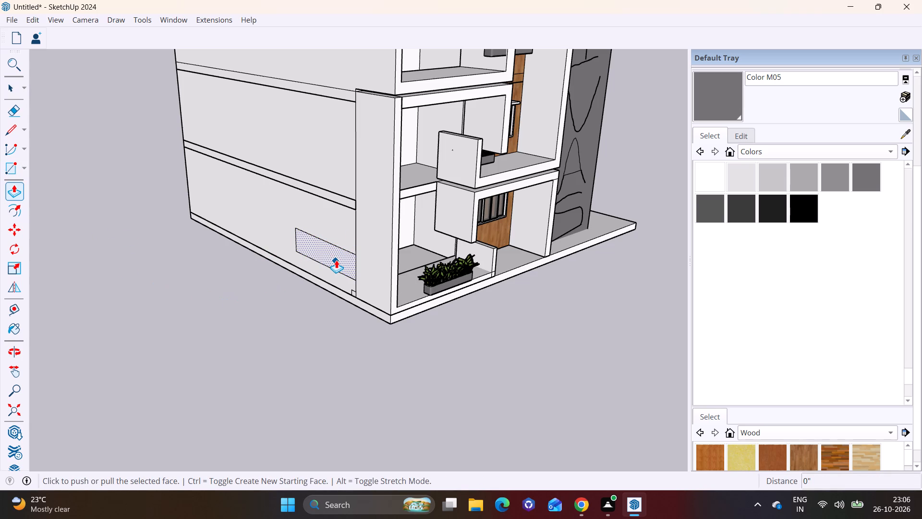
click(336, 260)
click(279, 290)
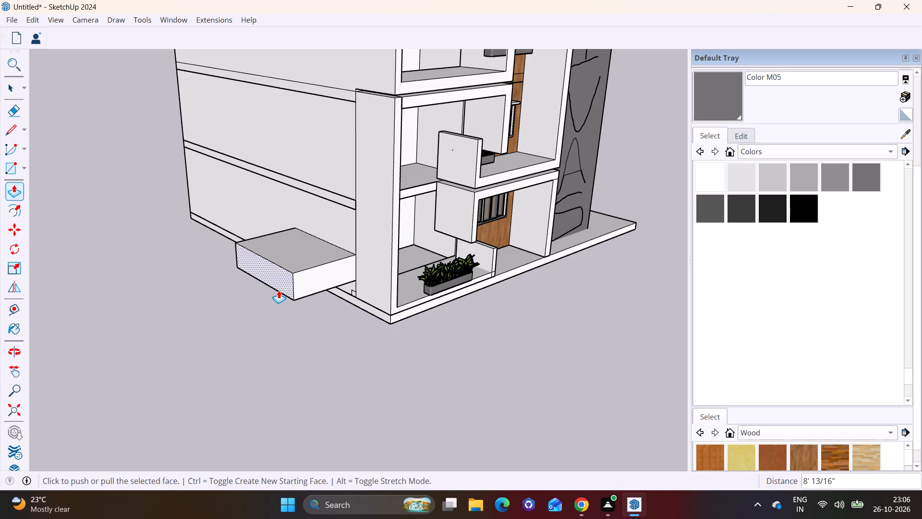
Extend the projecting box's underside down to the level of the building's base slab.
middle_drag(332, 284, 318, 185)
middle_drag(315, 220, 316, 184)
key(space)
click(298, 164)
click(285, 190)
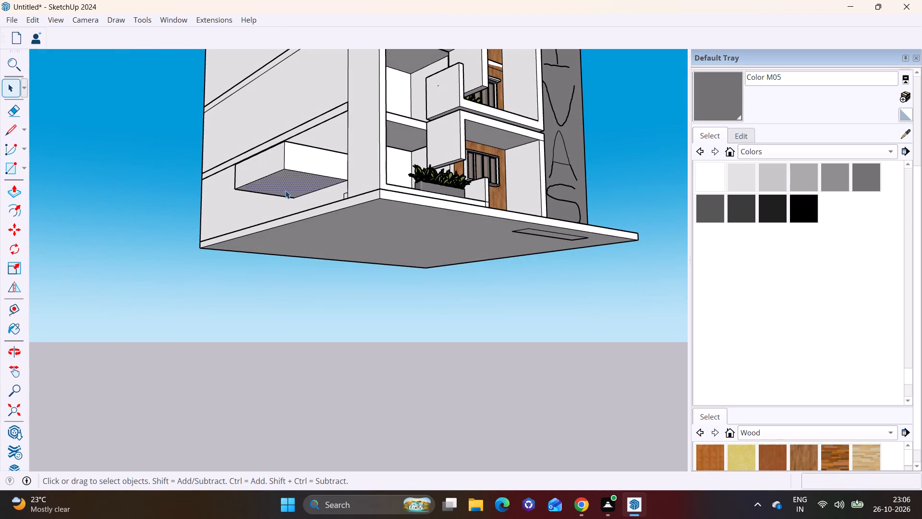
click(15, 189)
click(288, 185)
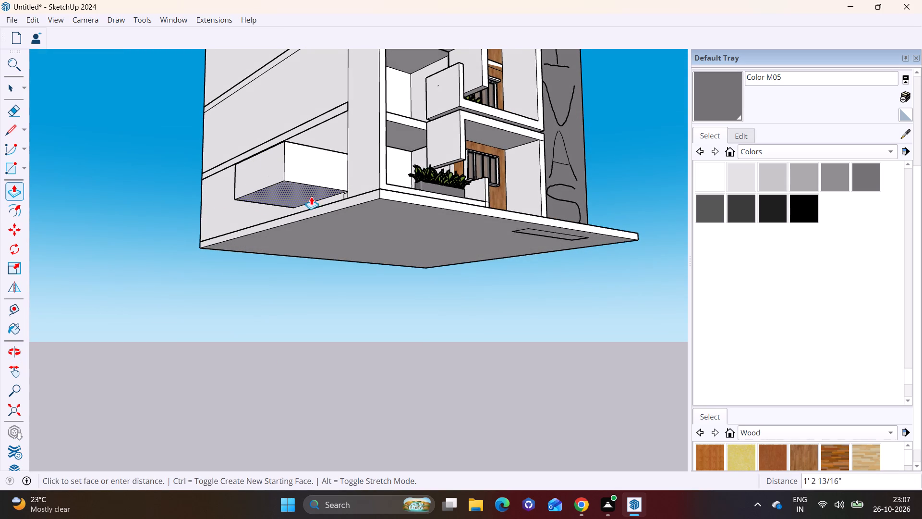
click(332, 202)
click(311, 193)
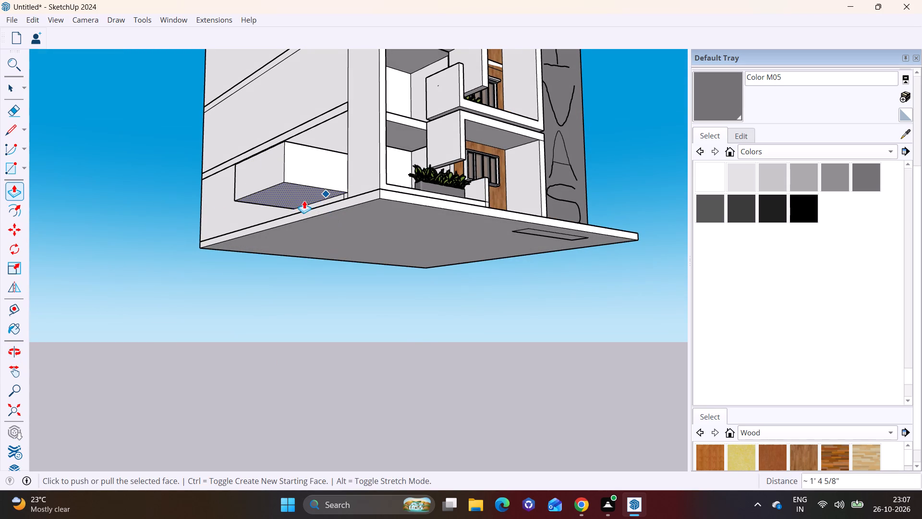
click(293, 202)
click(293, 206)
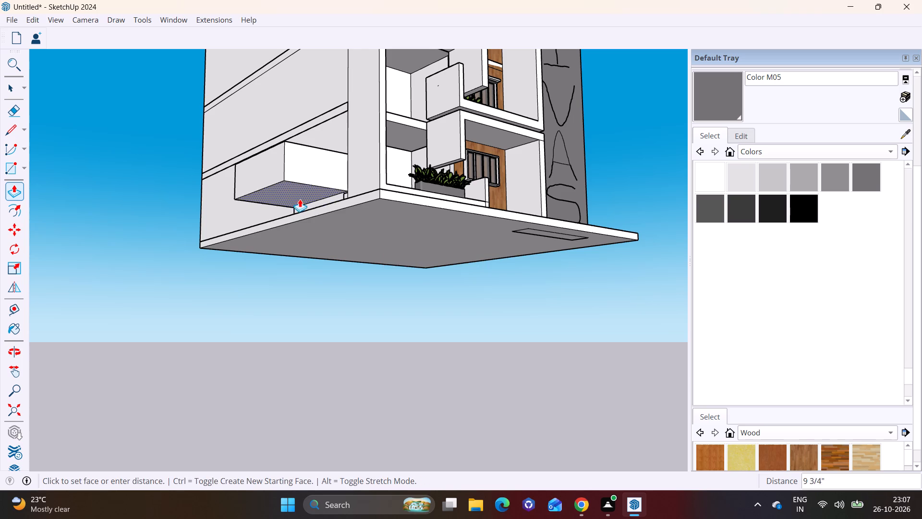
click(355, 201)
Extend the side box's front-facing face forward along the wall to just short of the building's front corner.
middle_drag(331, 195, 307, 265)
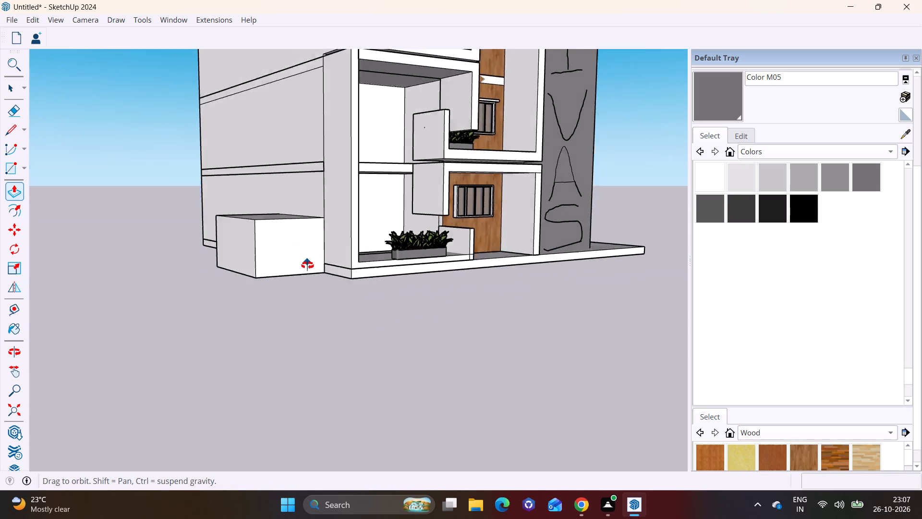
middle_drag(307, 265, 300, 294)
scroll(290, 285, down, 3)
key(space)
click(273, 284)
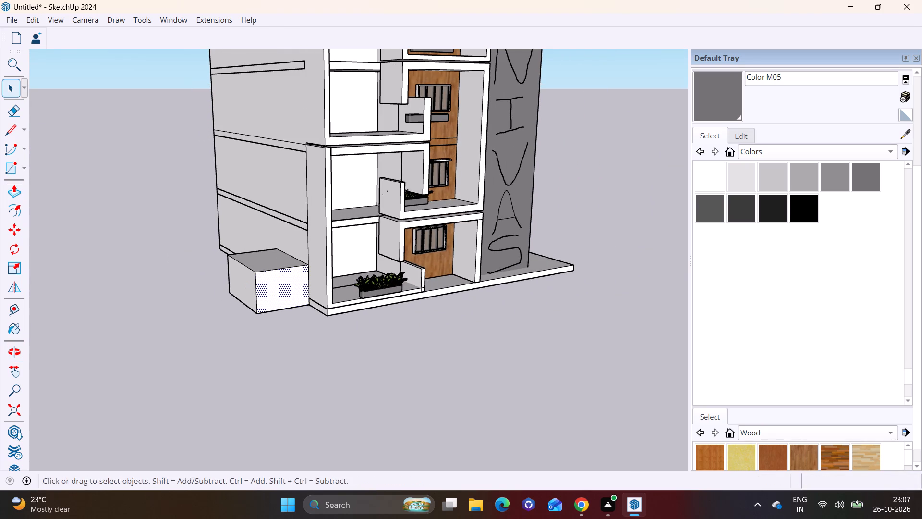
click(8, 181)
click(272, 277)
click(18, 191)
click(290, 277)
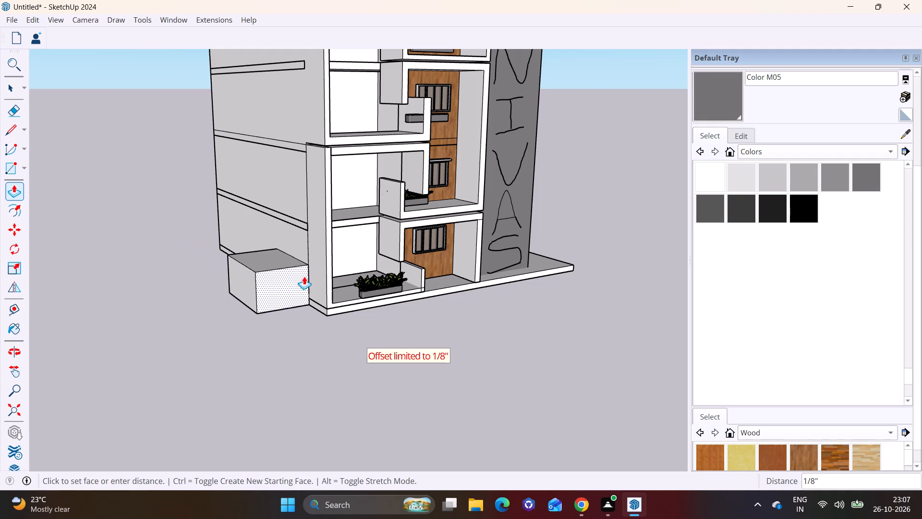
click(273, 279)
scroll(282, 289, up, 4)
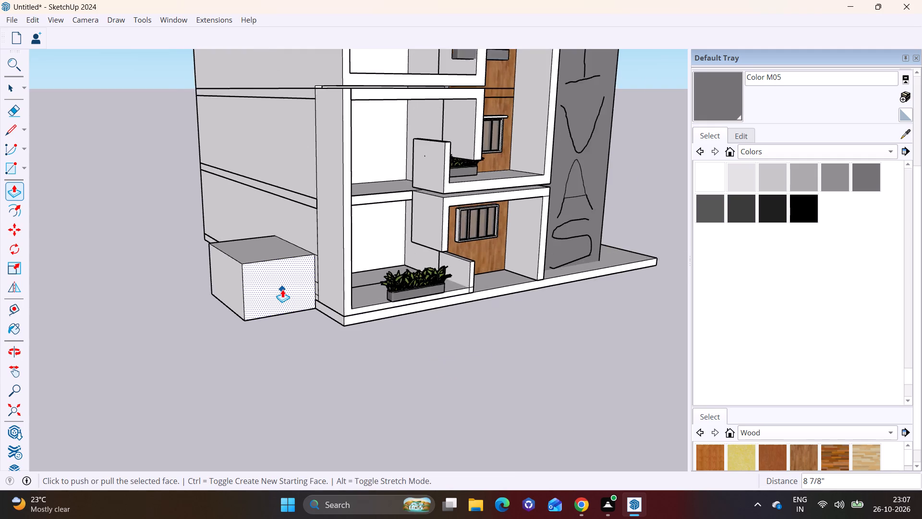
scroll(282, 289, up, 3)
drag(266, 281, 299, 299)
drag(256, 280, 293, 299)
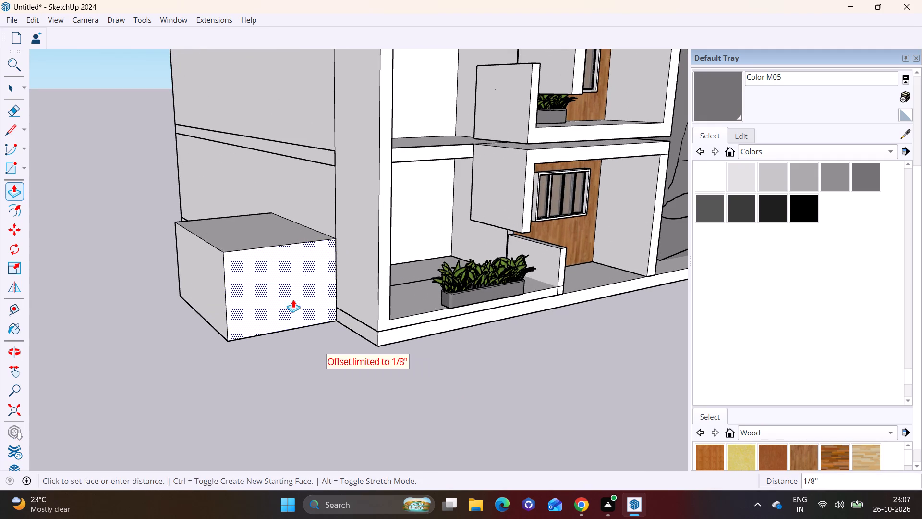
drag(293, 299, 308, 306)
drag(272, 287, 303, 302)
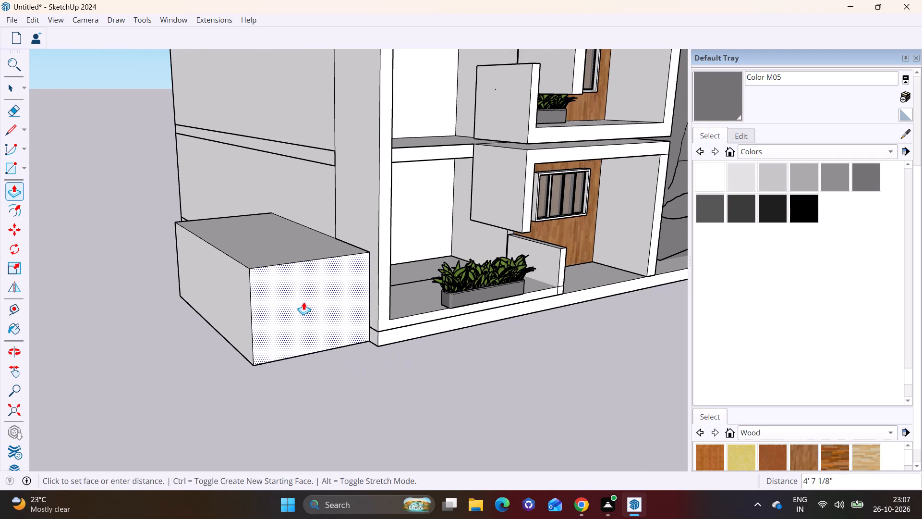
drag(303, 302, 303, 301)
click(303, 301)
click(309, 282)
key(space)
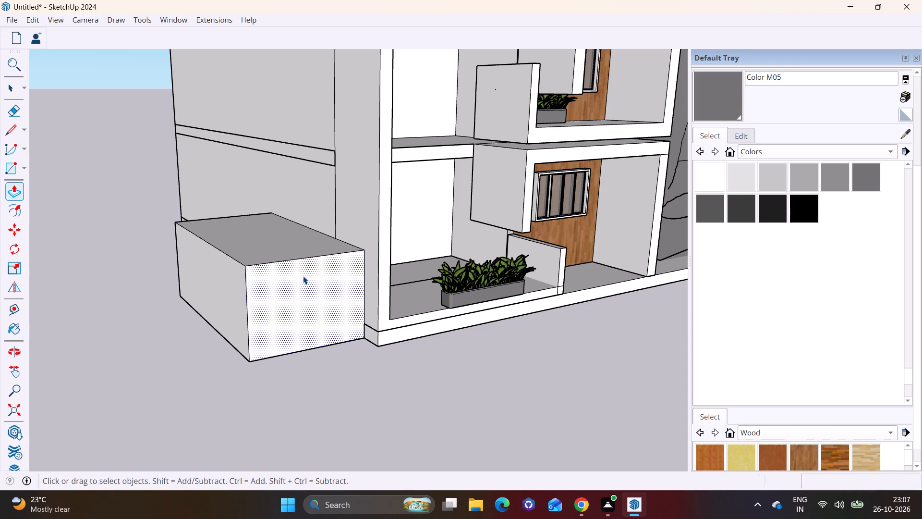
Raise the side box's top face in successive pulls up to the building's roof level, forming a full-height block.
click(250, 242)
click(11, 187)
drag(264, 236, 266, 235)
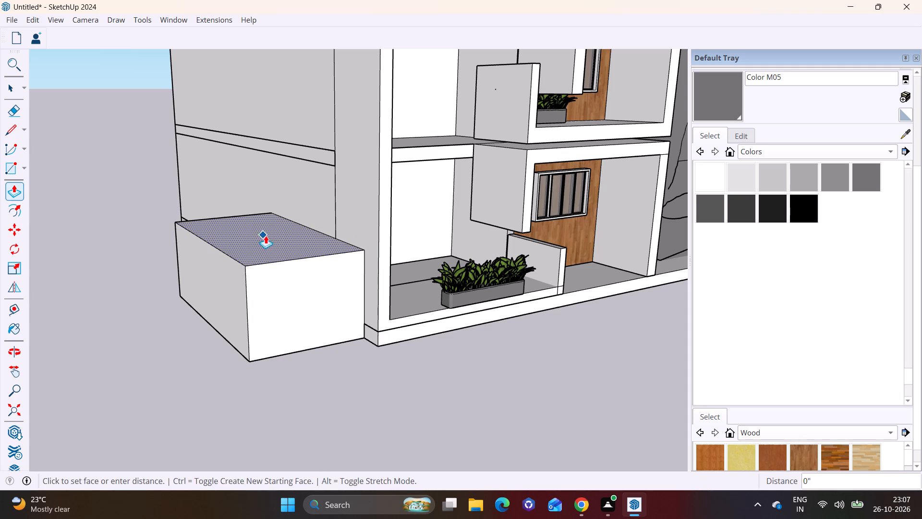
drag(266, 235, 267, 226)
drag(278, 227, 268, 96)
scroll(240, 116, down, 5)
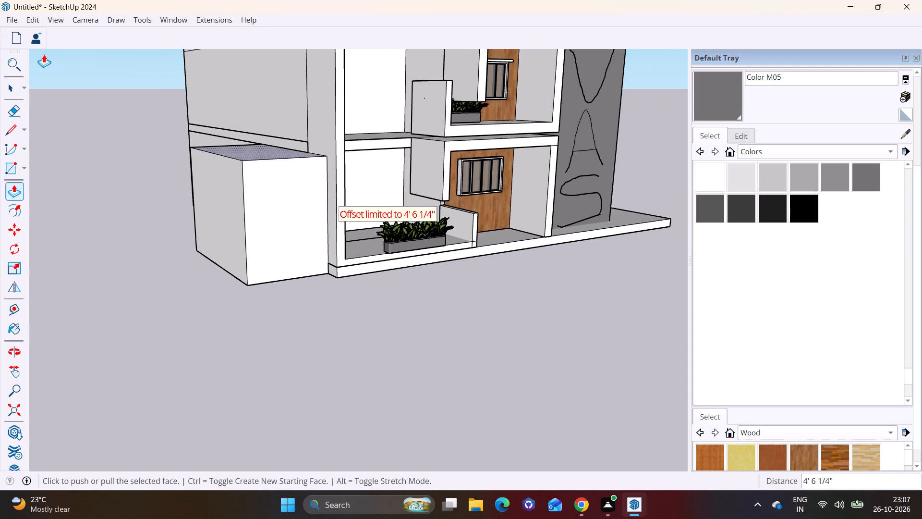
shift+middle_drag(17, 27, 3, 164)
scroll(123, 107, down, 6)
shift+middle_drag(186, 110, 191, 293)
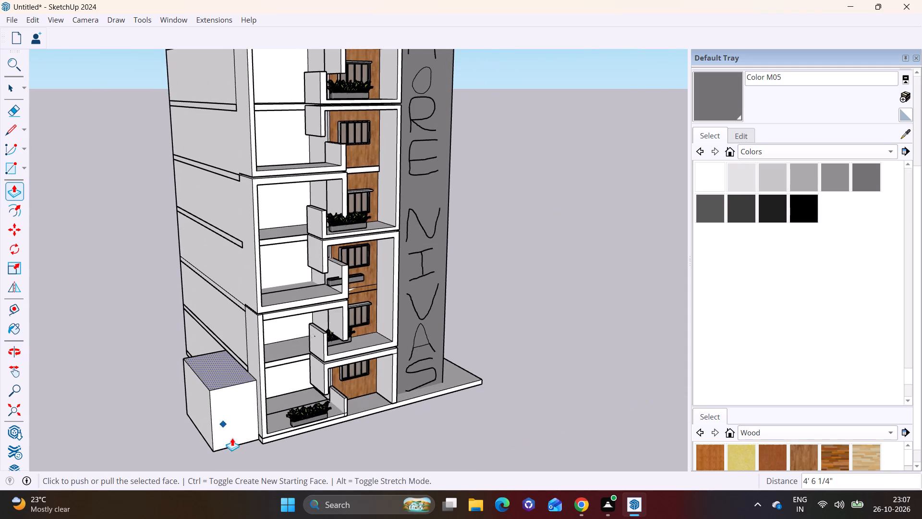
drag(219, 377, 213, 235)
drag(224, 308, 193, 166)
drag(208, 249, 204, 140)
middle_drag(200, 162, 201, 309)
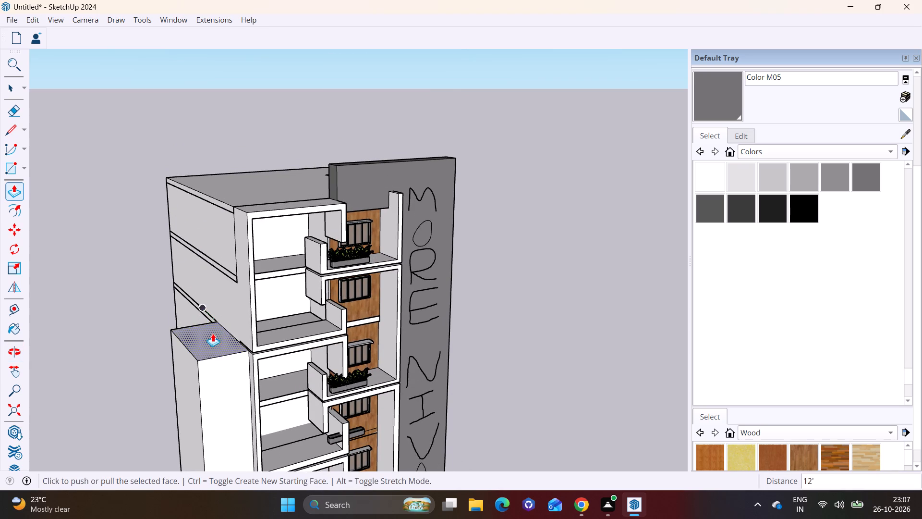
drag(213, 334, 204, 222)
drag(203, 234, 198, 211)
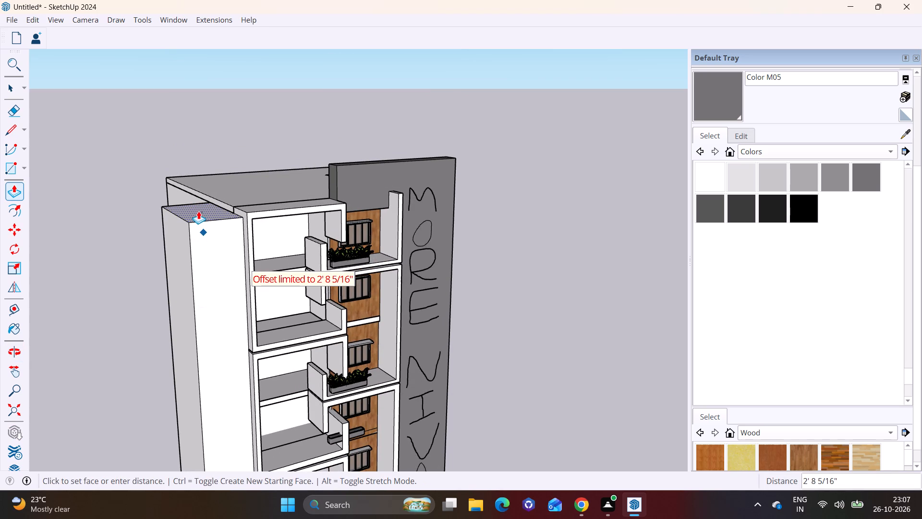
drag(198, 211, 199, 200)
drag(198, 210, 198, 204)
Examine the whole building from the front and sides, including the new full-height block beside the front balconies.
scroll(221, 272, down, 2)
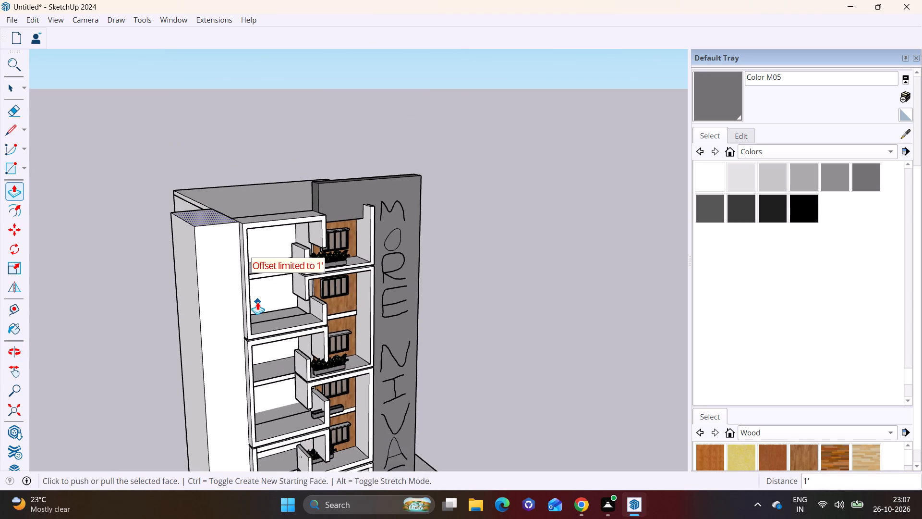
middle_drag(257, 302, 78, 239)
scroll(135, 286, down, 2)
shift+middle_drag(187, 314, 156, 234)
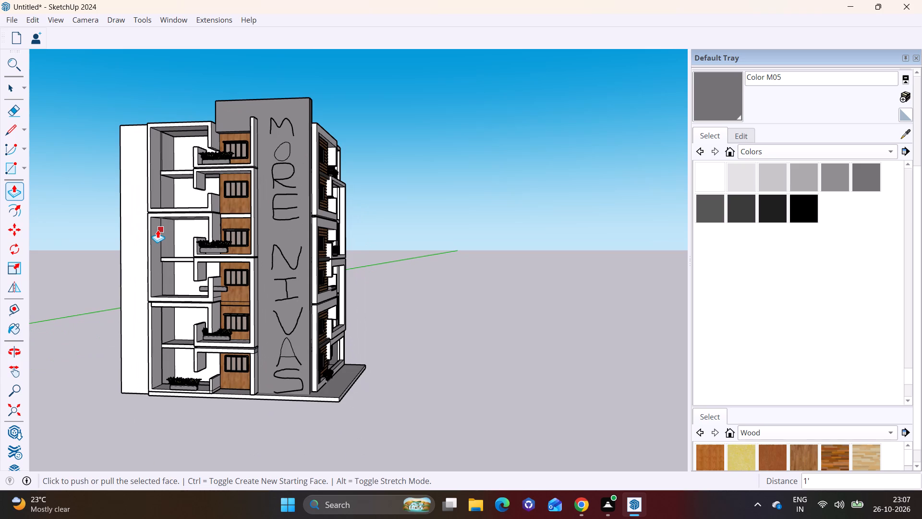
scroll(157, 230, down, 4)
middle_drag(158, 248, 182, 247)
scroll(152, 235, up, 2)
middle_drag(190, 242, 108, 238)
scroll(180, 269, down, 1)
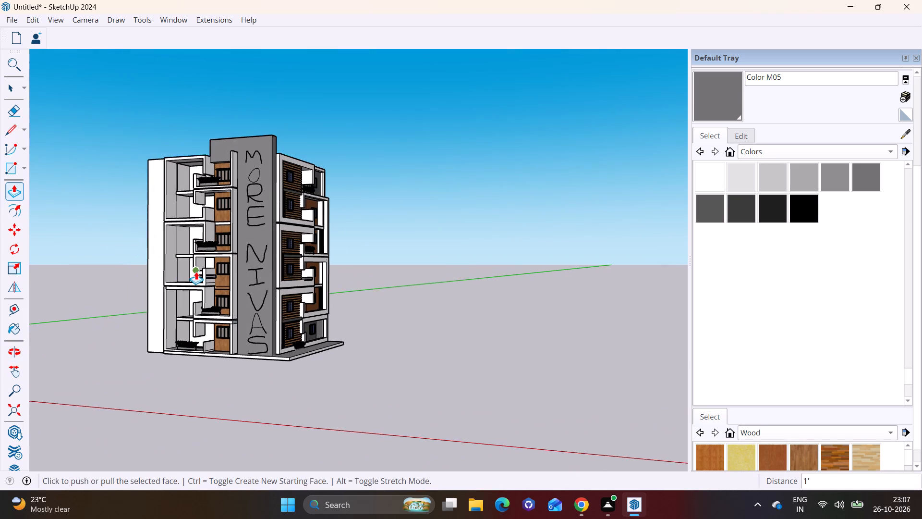
scroll(196, 272, down, 2)
middle_drag(226, 269, 118, 277)
scroll(253, 281, up, 3)
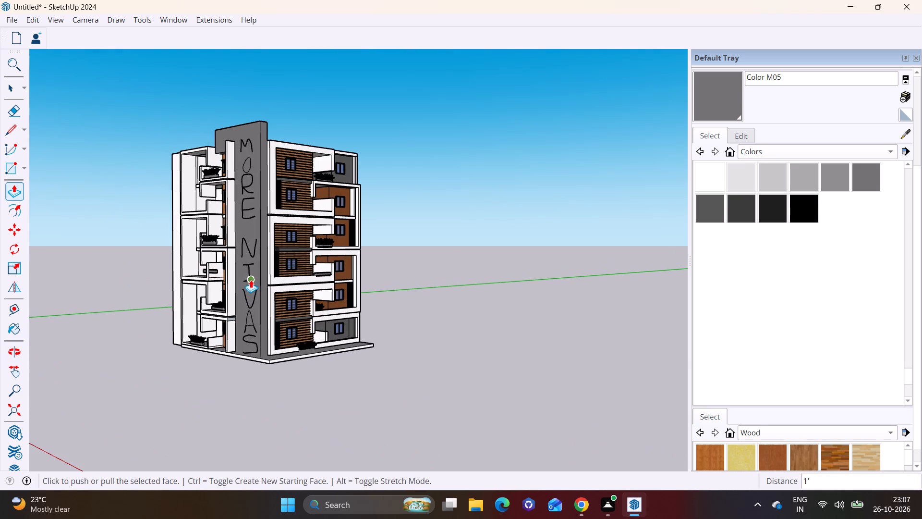
scroll(250, 278, down, 9)
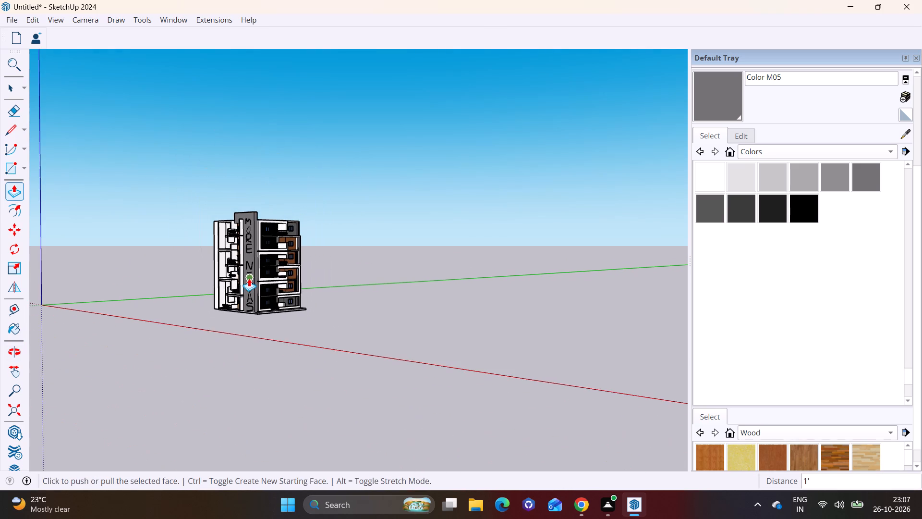
scroll(251, 277, up, 1)
middle_drag(251, 277, 291, 284)
scroll(246, 277, up, 10)
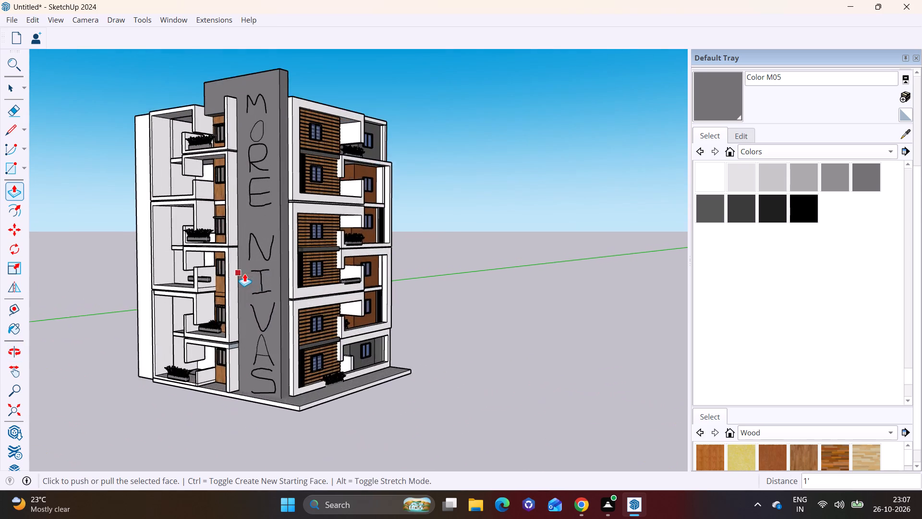
shift+middle_drag(245, 274, 319, 299)
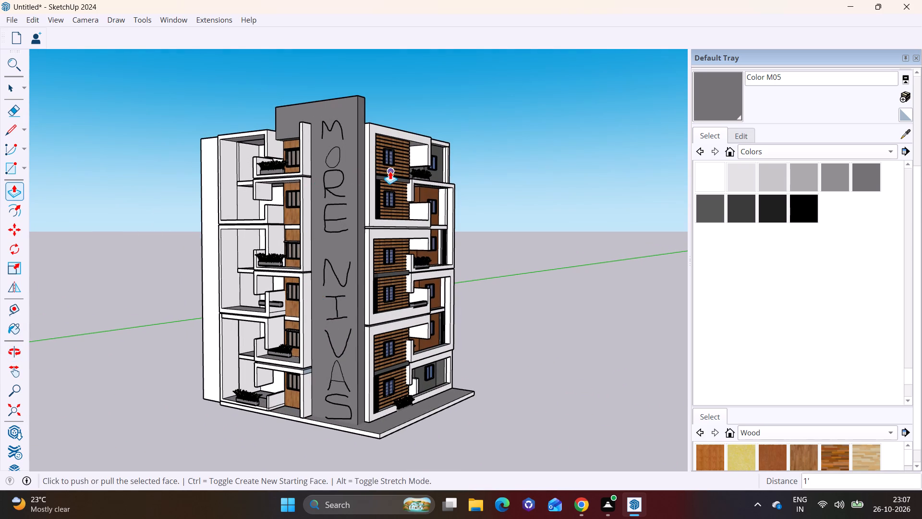
shift+middle_drag(367, 187, 318, 158)
middle_drag(323, 195, 318, 193)
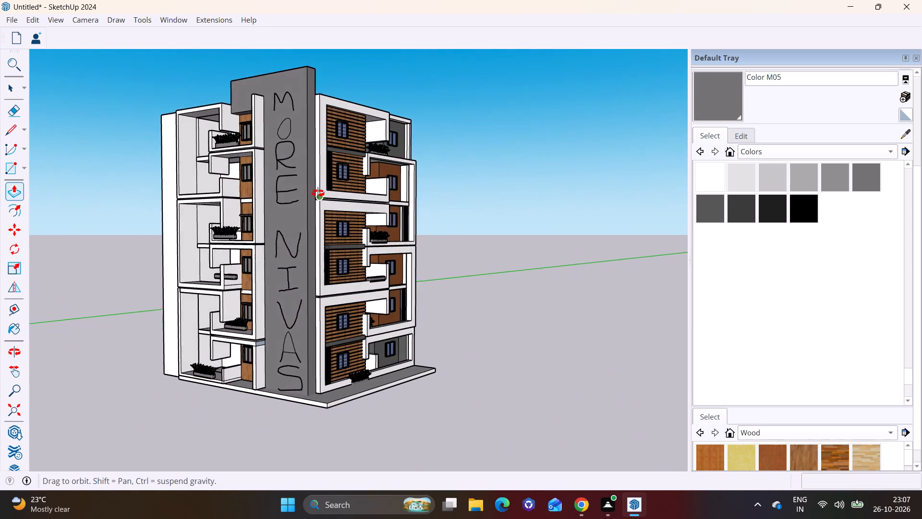
middle_drag(318, 193, 276, 193)
scroll(276, 196, down, 5)
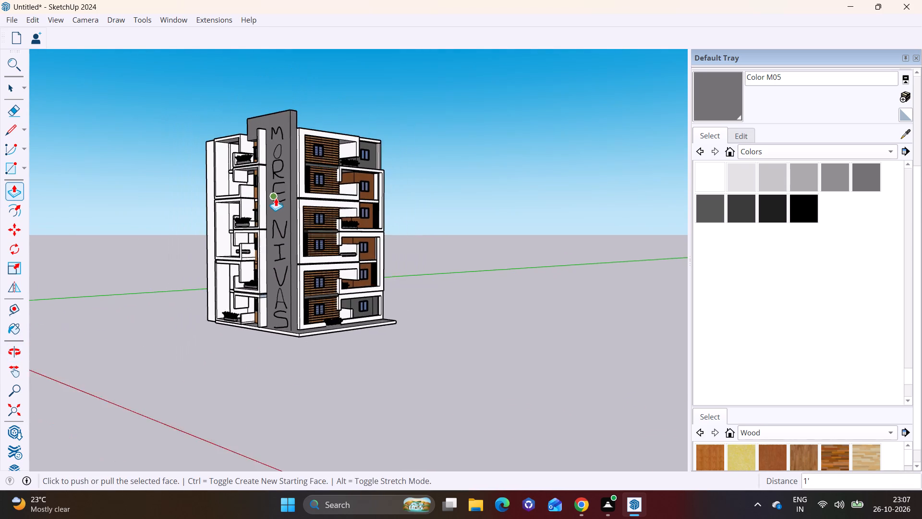
scroll(276, 198, down, 1)
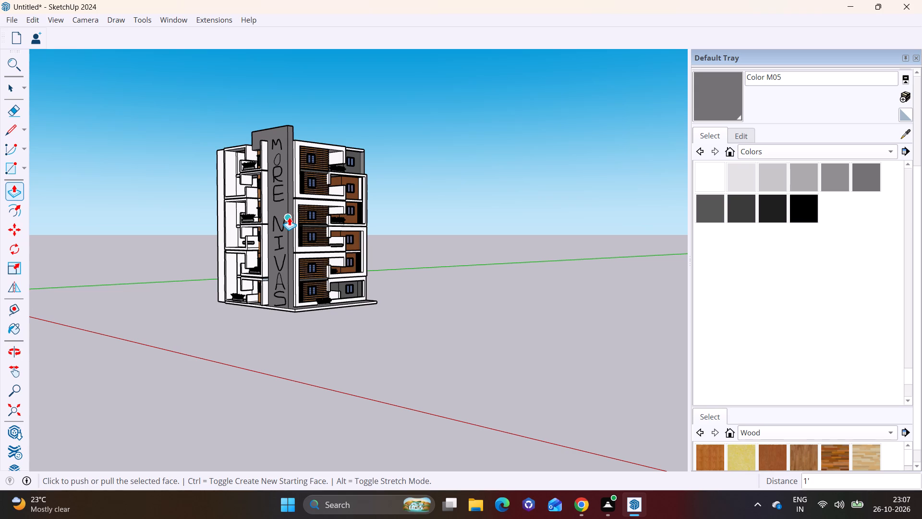
Open the base slab for editing and pull its edge below the wood-clad window facade outward in successive pulls.
middle_drag(307, 237, 334, 237)
scroll(339, 260, up, 11)
key(space)
click(291, 341)
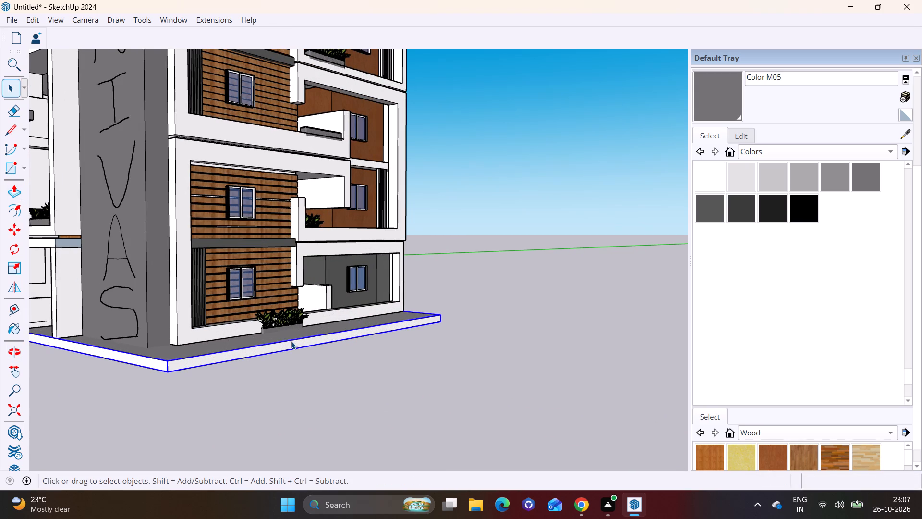
double_click(287, 343)
click(275, 344)
click(271, 345)
click(264, 349)
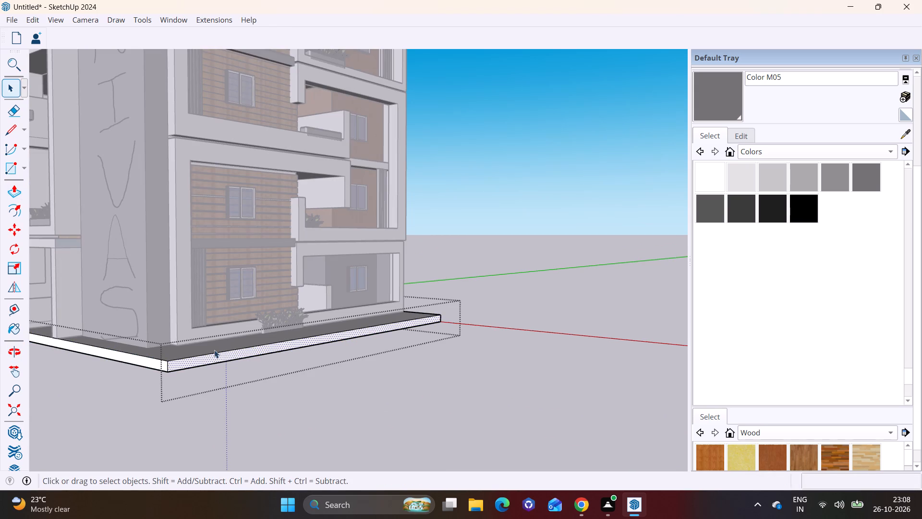
click(10, 193)
click(185, 361)
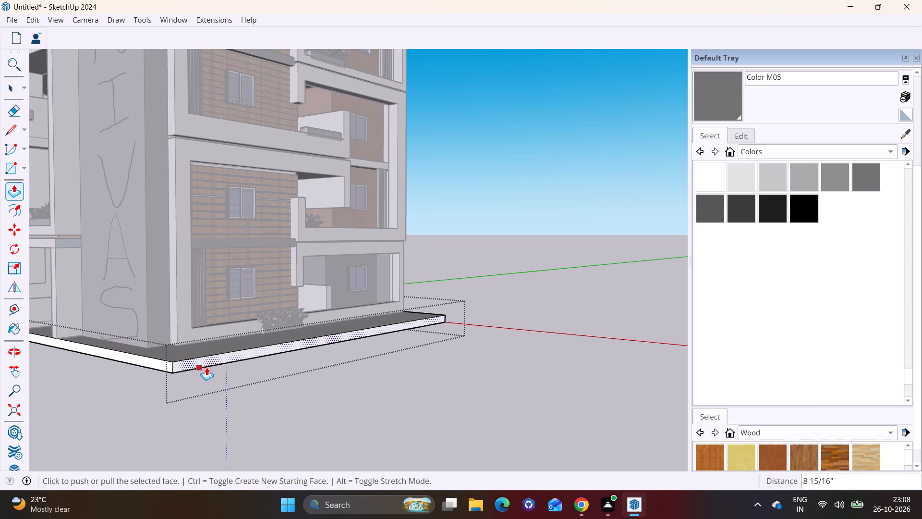
drag(243, 355, 247, 355)
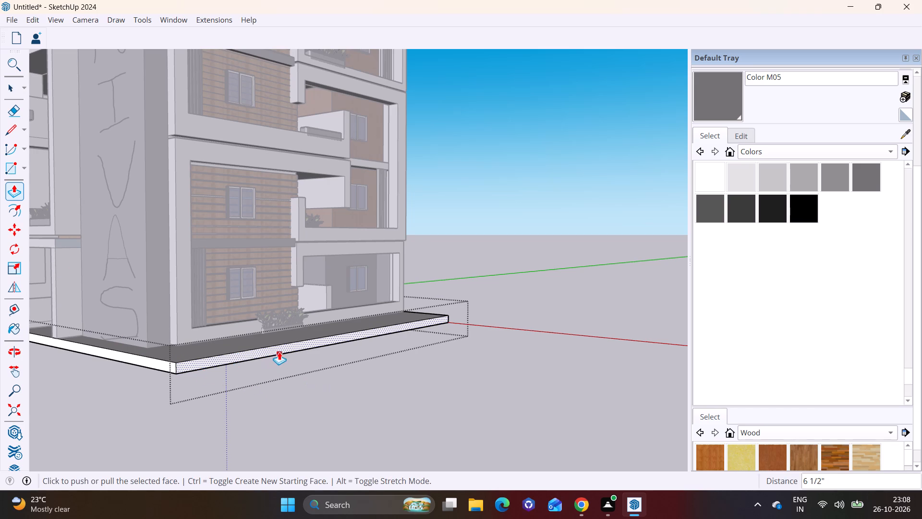
drag(279, 352, 430, 393)
click(430, 393)
click(366, 388)
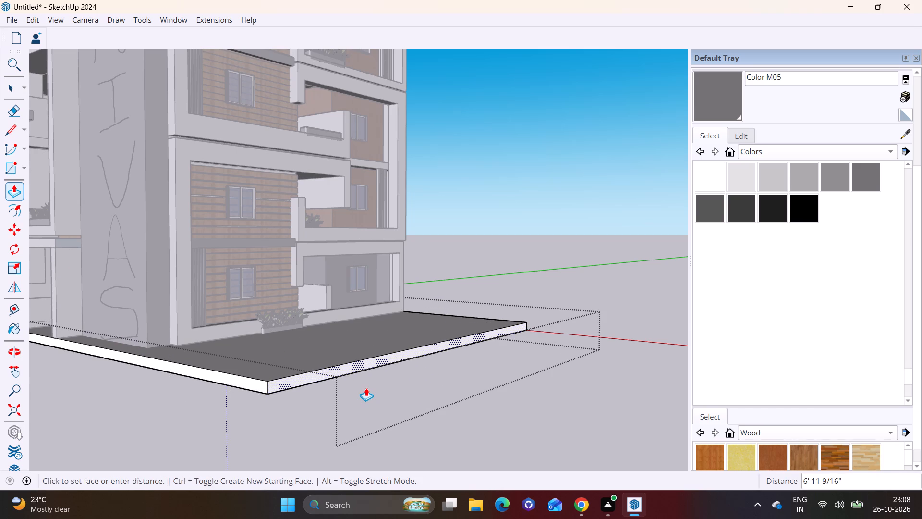
key(space)
Extend the base slab's edge on the MORE NIVAS sign side outward by about 8' 10" and close the slab's group.
shift+middle_drag(171, 359, 330, 289)
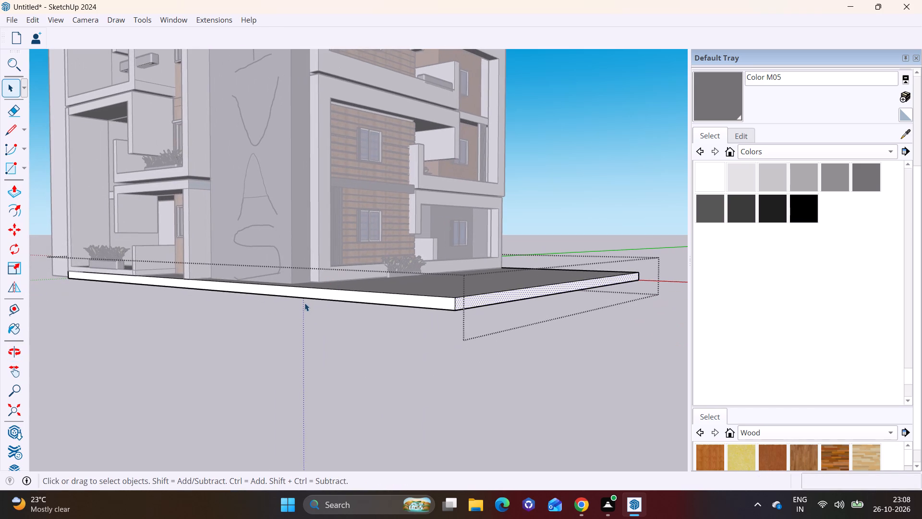
click(310, 292)
click(6, 187)
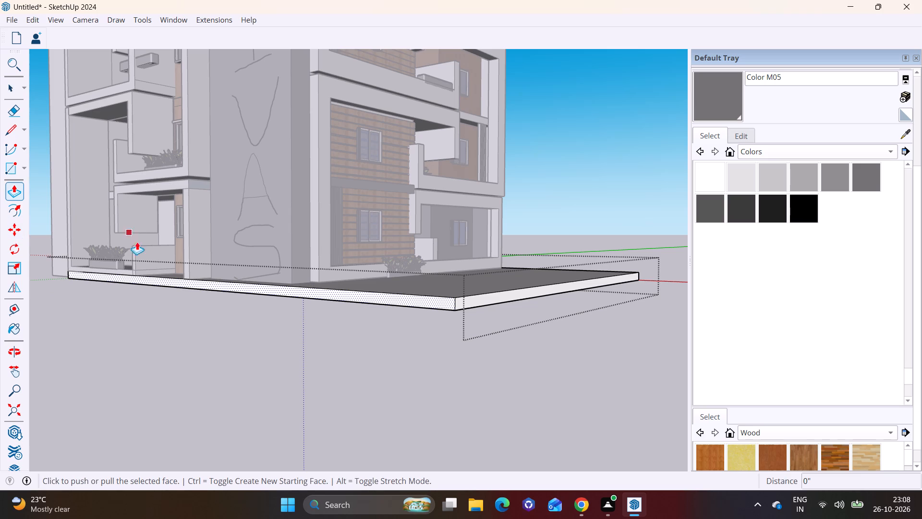
click(155, 277)
click(84, 296)
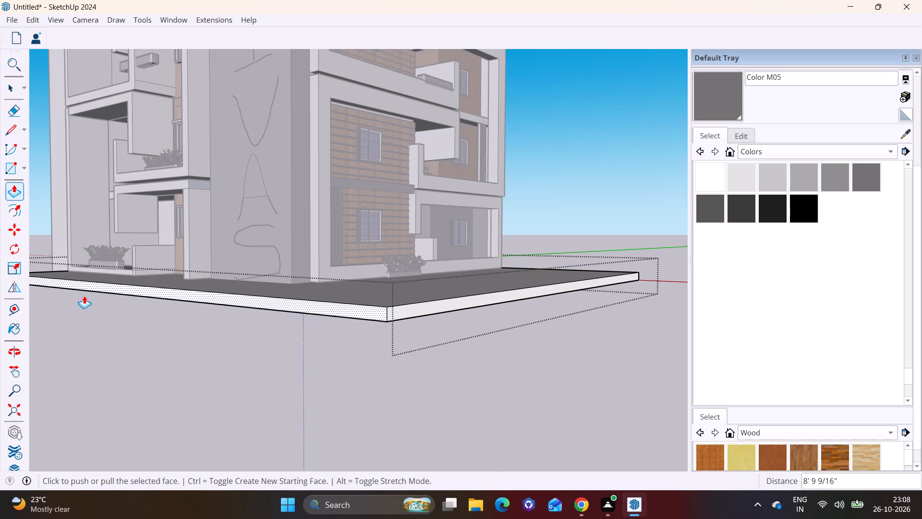
key(space)
scroll(84, 296, down, 13)
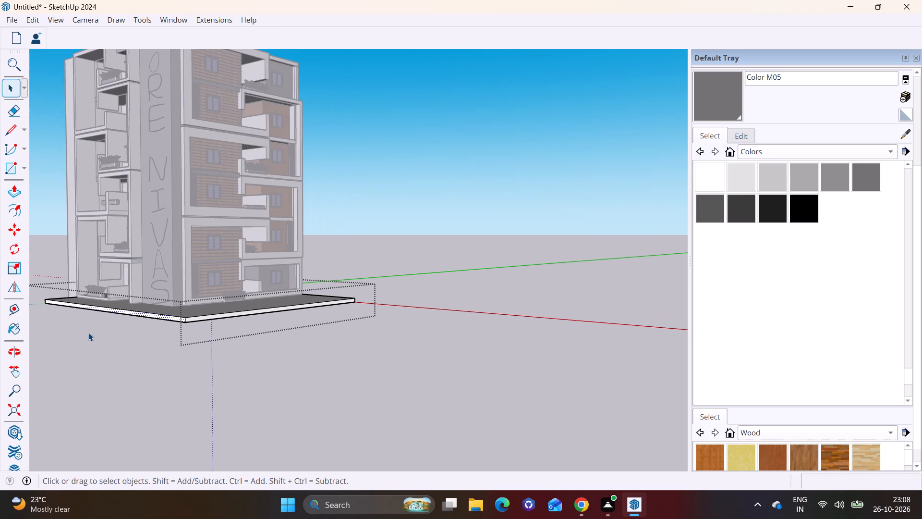
scroll(88, 332, down, 5)
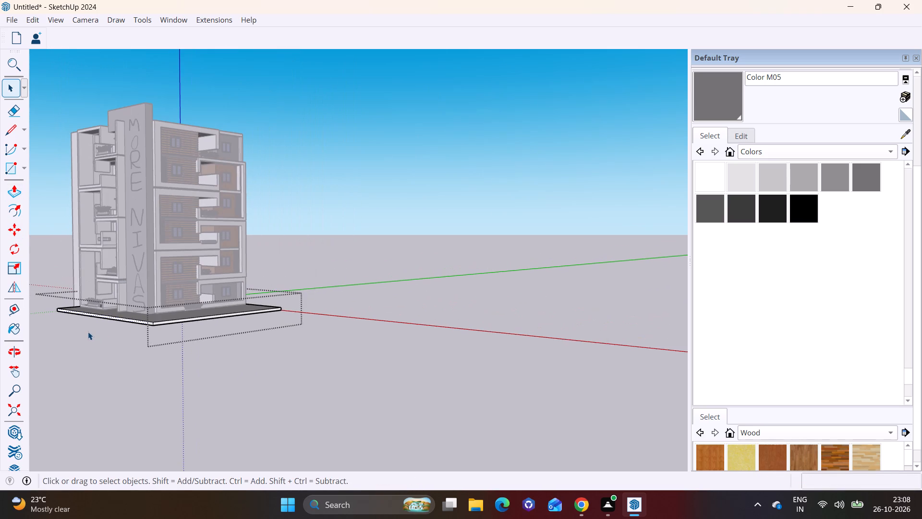
scroll(88, 332, down, 4)
middle_drag(123, 326, 132, 341)
key(space)
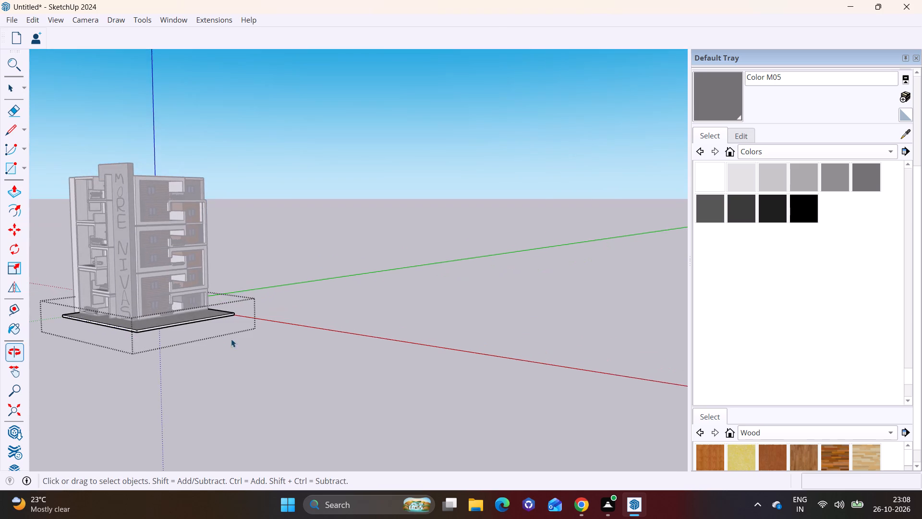
click(238, 340)
Draw a rectangle of about 4' by 3' on top of the base slab at its outer corner nearest the MORE NIVAS sign.
scroll(126, 318, up, 11)
shift+middle_drag(137, 322, 229, 321)
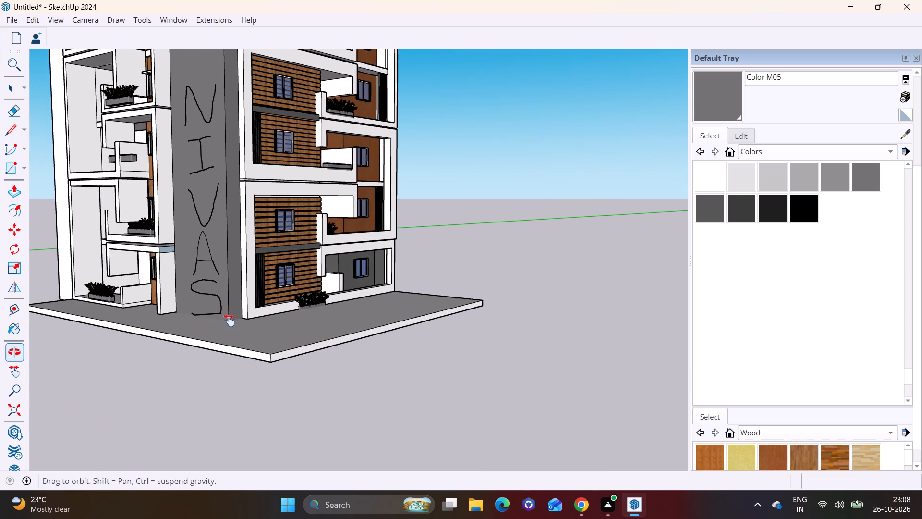
shift+middle_drag(229, 321, 230, 320)
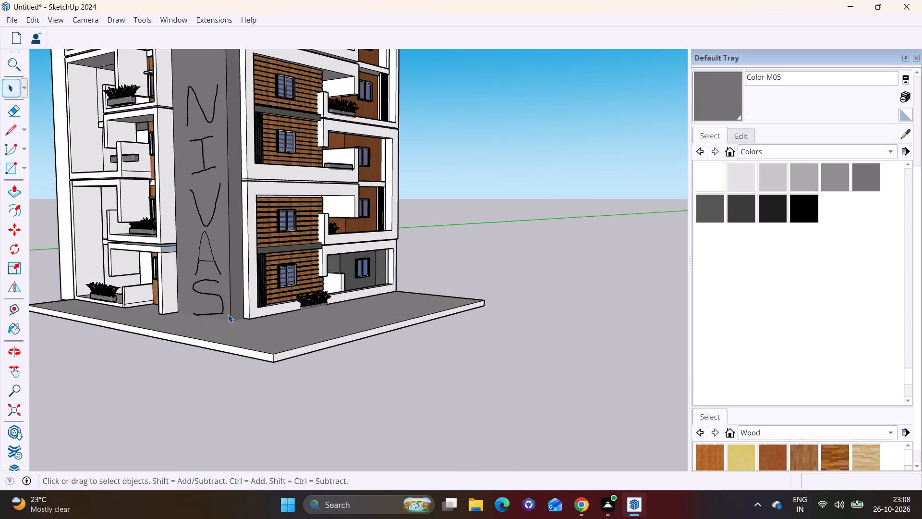
scroll(228, 314, down, 2)
middle_drag(233, 320, 233, 321)
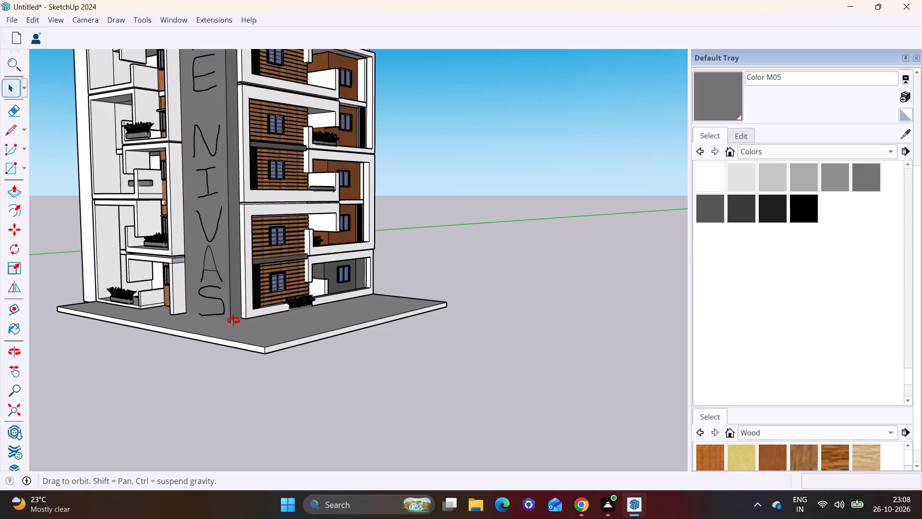
middle_drag(233, 321, 246, 349)
scroll(260, 355, up, 4)
shift+middle_drag(264, 357, 212, 341)
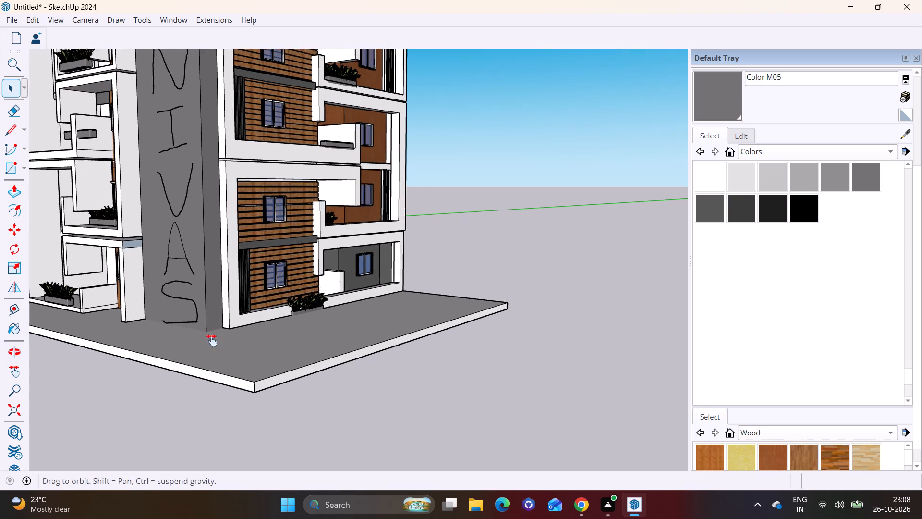
shift+middle_drag(212, 341, 197, 336)
middle_drag(215, 340, 212, 335)
scroll(212, 335, up, 1)
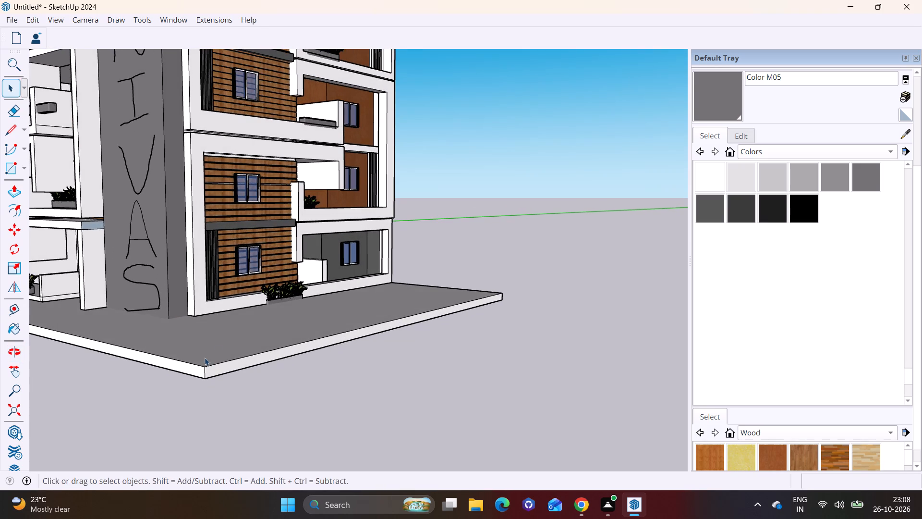
scroll(203, 357, up, 2)
click(23, 165)
click(40, 185)
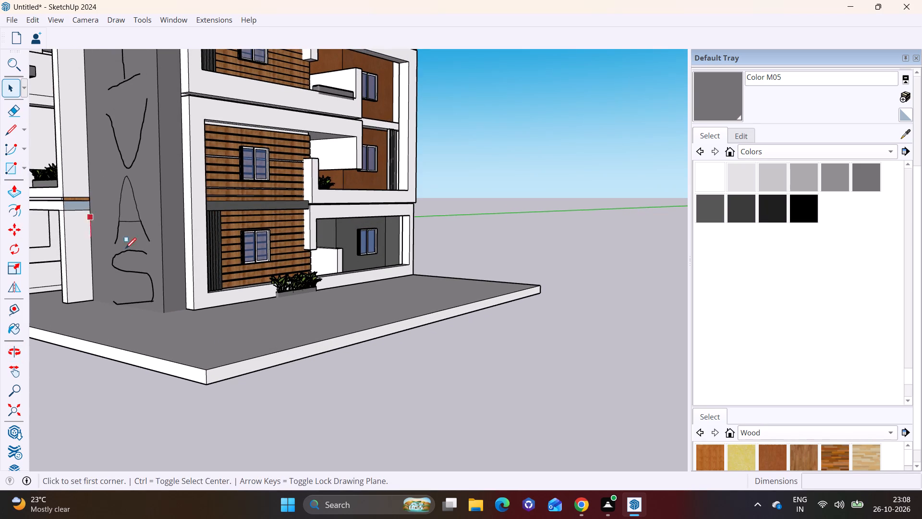
middle_drag(195, 320, 214, 375)
middle_drag(228, 406, 178, 310)
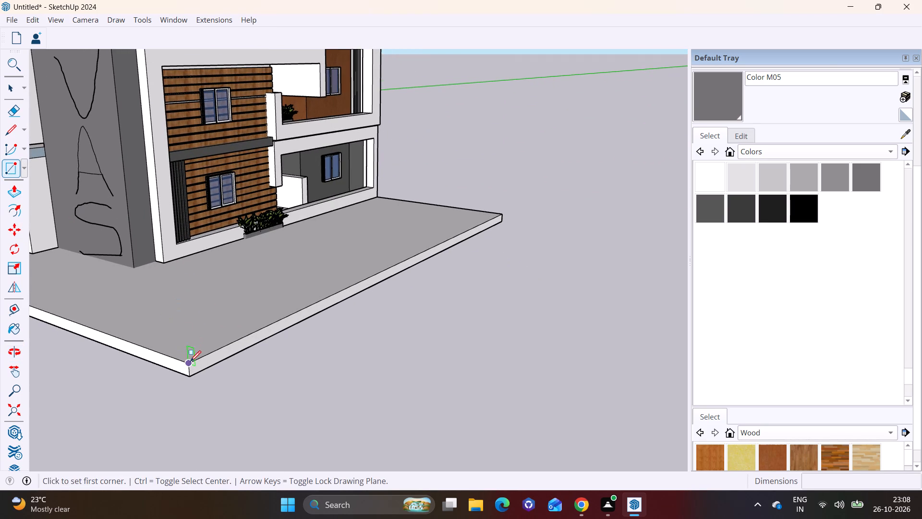
drag(190, 361, 197, 355)
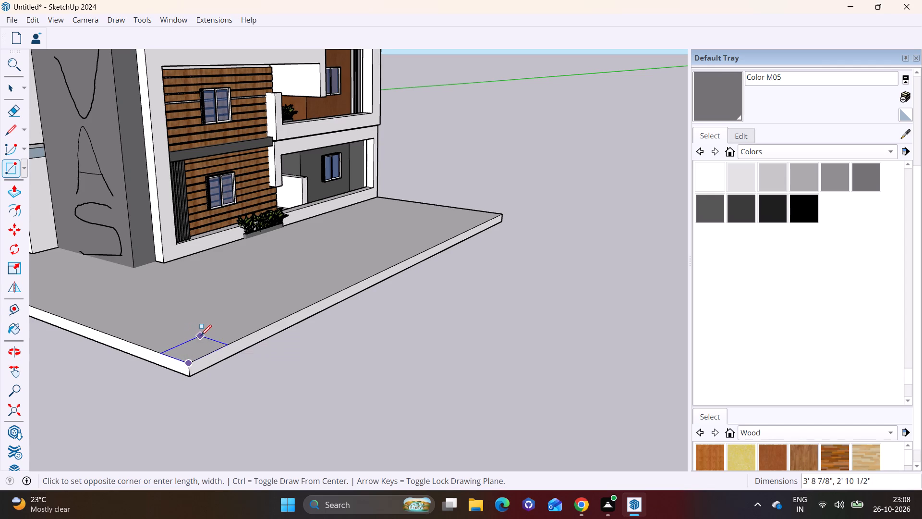
click(196, 333)
key(space)
Extrude the corner rectangle upward by about 14' 5" to form a pillar.
click(186, 348)
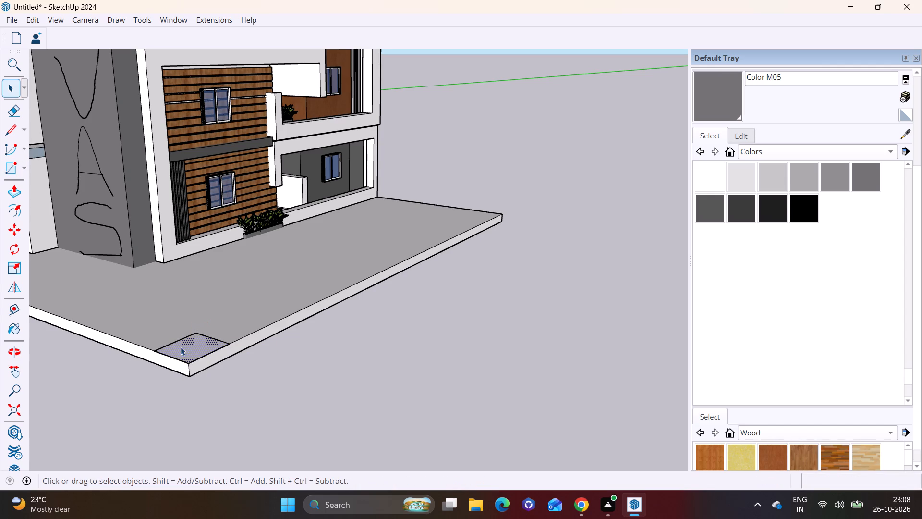
click(8, 196)
click(198, 343)
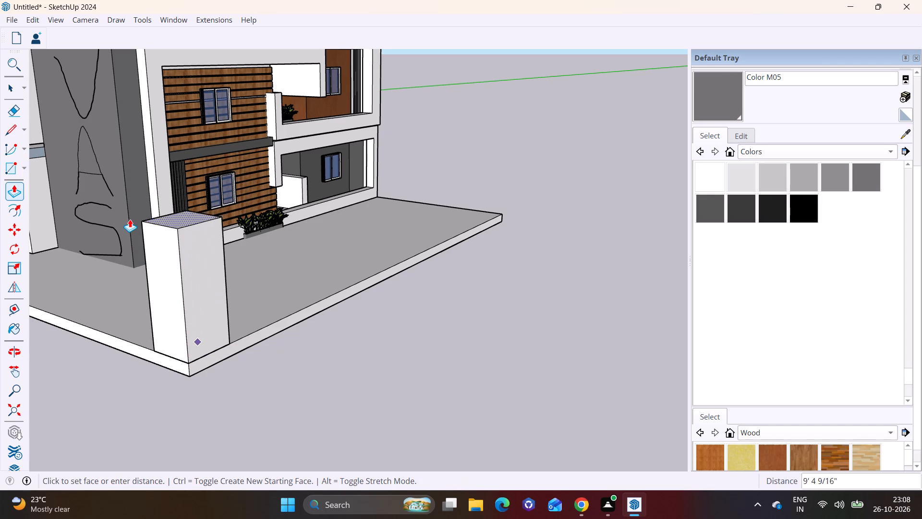
click(124, 148)
scroll(187, 224, down, 1)
shift+middle_drag(191, 232, 166, 178)
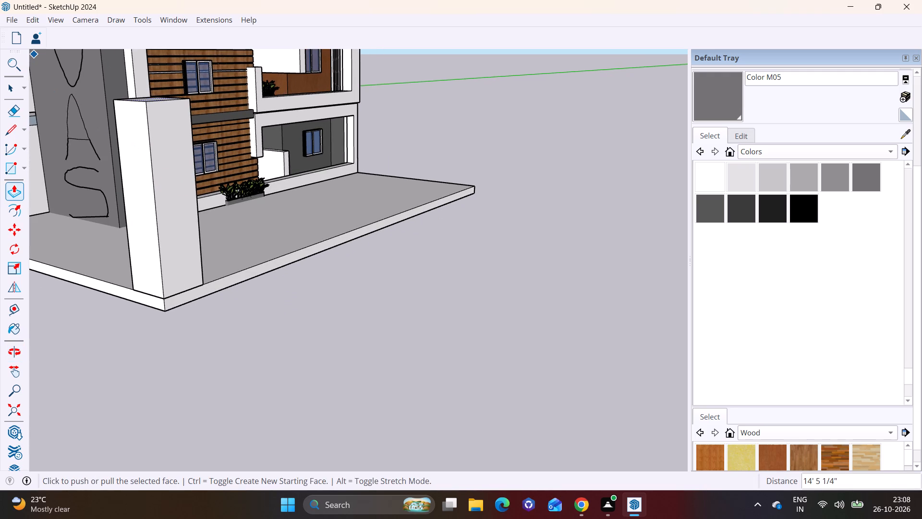
Open 3D Warehouse and search its models for GATE.
click(173, 20)
click(188, 119)
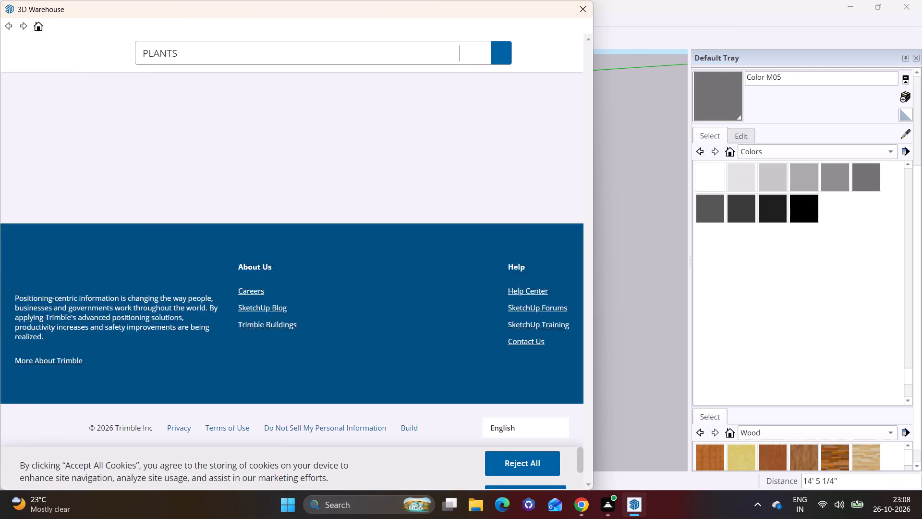
click(252, 58)
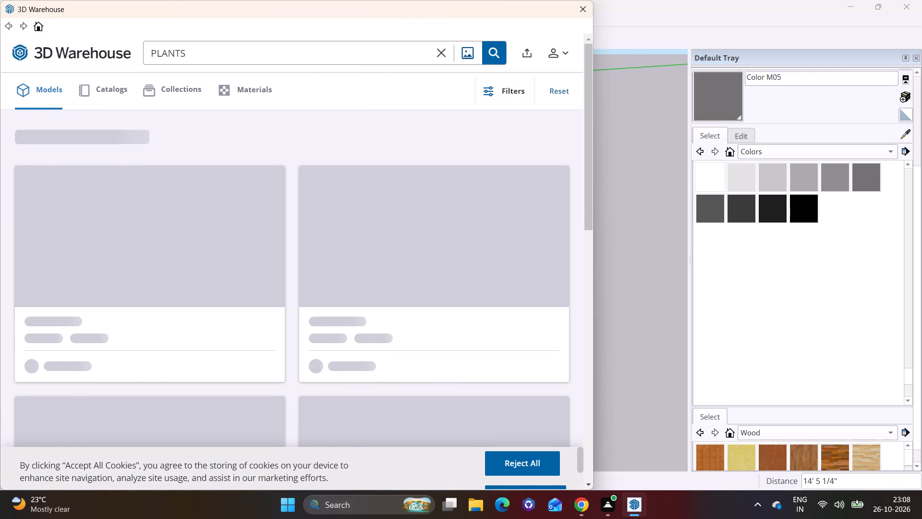
text(GATE)
key(BackSpace)
key(BackSpace)
key(BackSpace)
key(BackSpace)
key(BackSpace)
key(BackSpace)
key(BackSpace)
key(BackSpace)
key(BackSpace)
key(BackSpace)
key(BackSpace)
key(BackSpace)
key(BackSpace)
key(BackSpace)
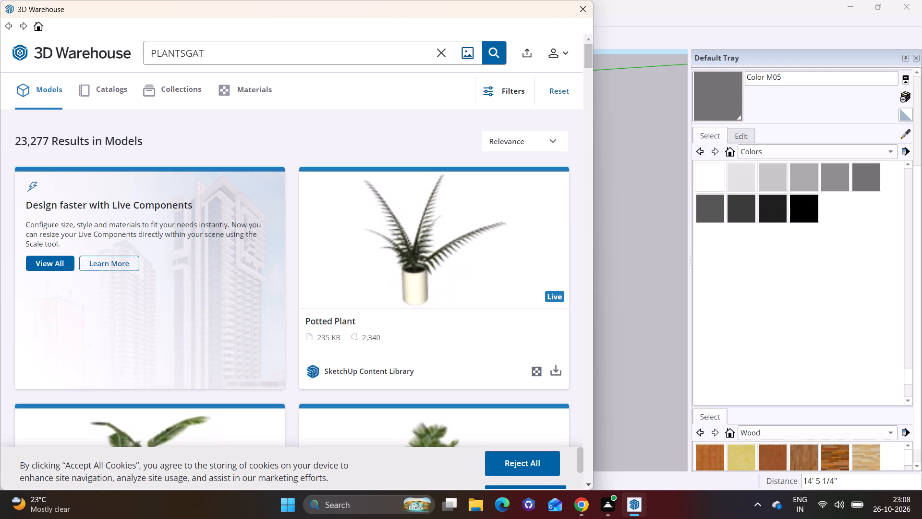
text(GATE)
key(Return)
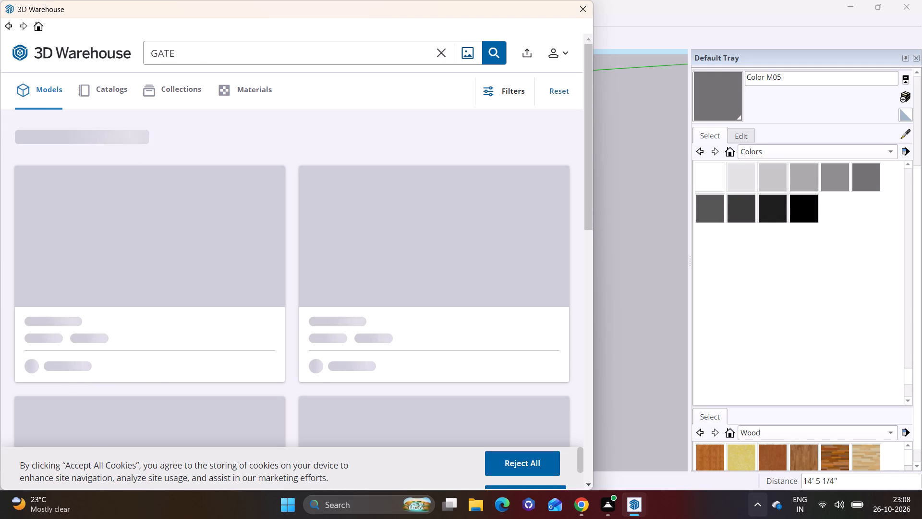
Look through the GATE model results, loading an additional batch, for a suitable entrance gate.
click(583, 482)
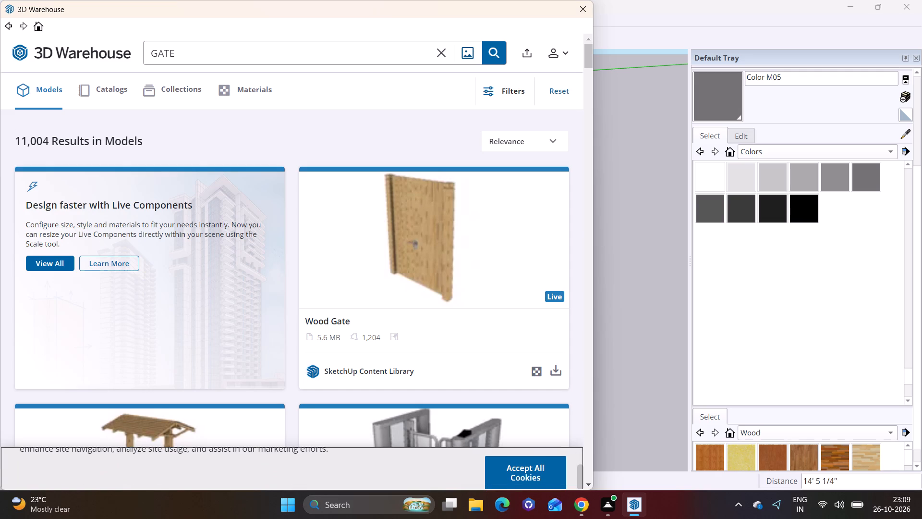
click(587, 481)
click(587, 481)
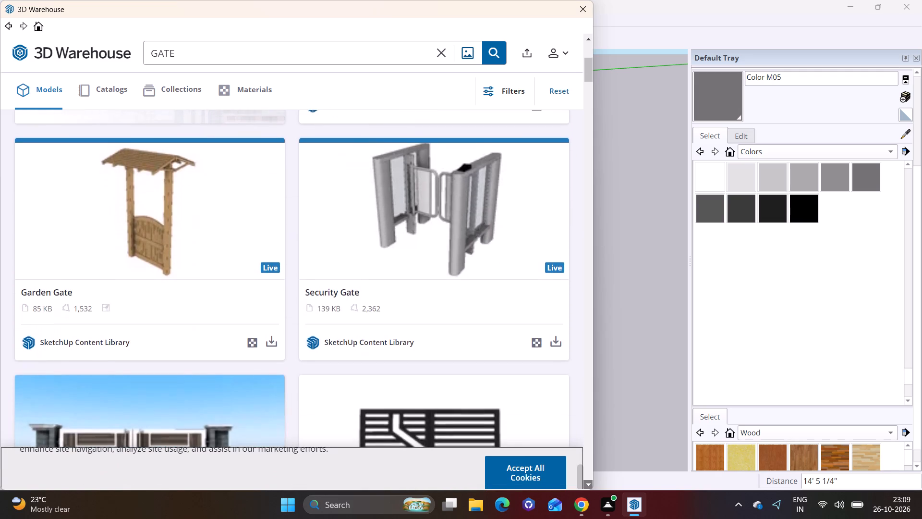
click(587, 481)
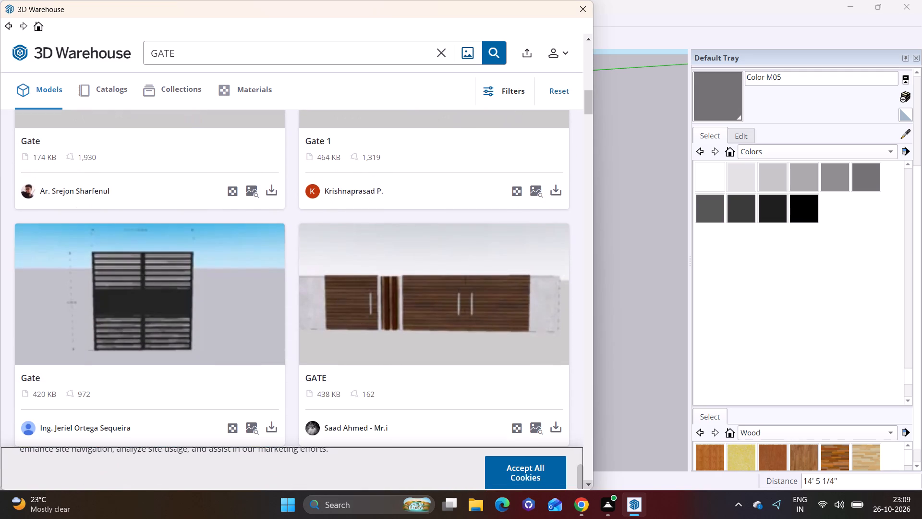
click(587, 481)
click(587, 481)
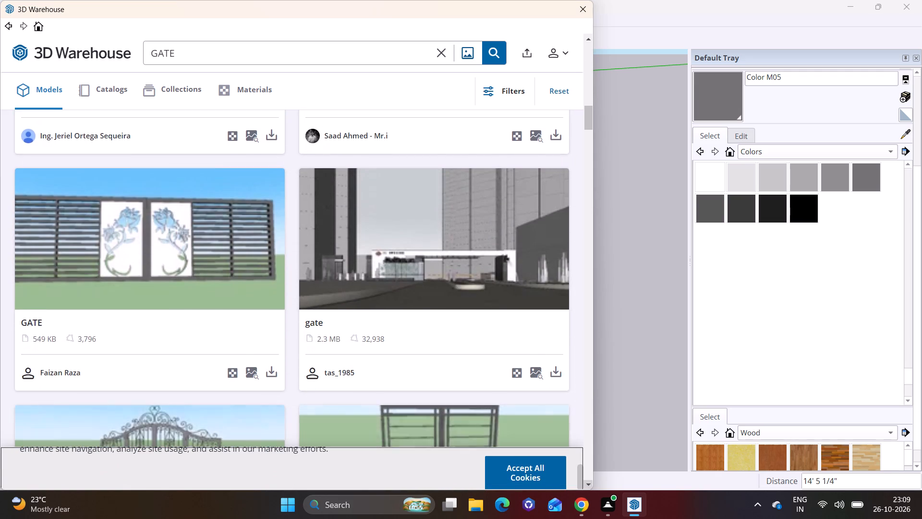
click(586, 481)
click(586, 481)
click(586, 481)
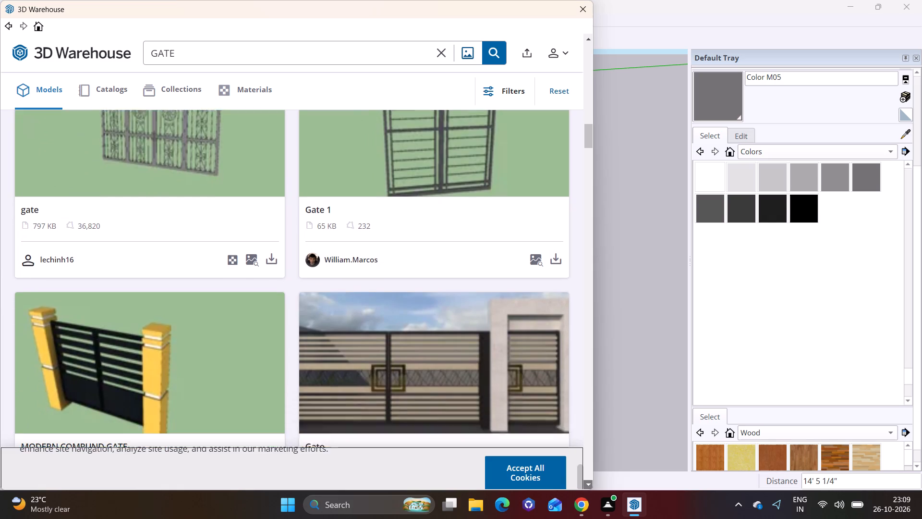
click(589, 482)
click(591, 482)
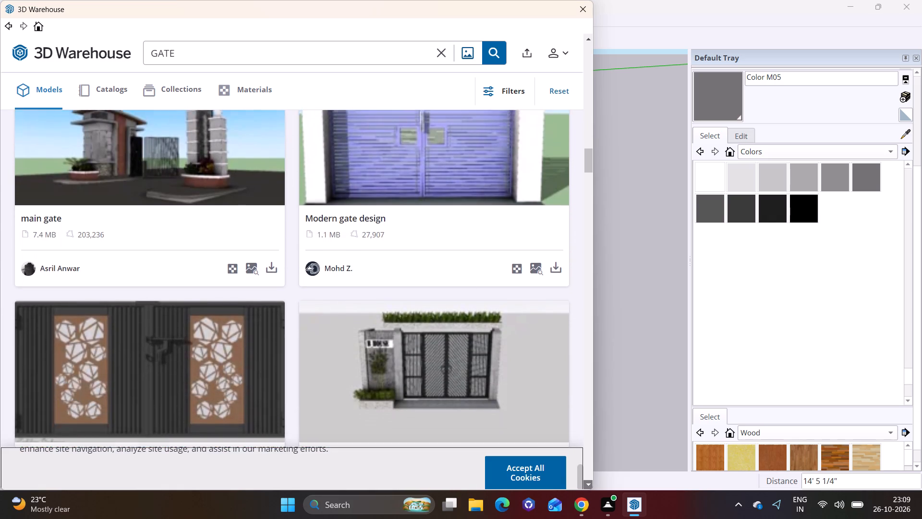
click(591, 482)
click(591, 482)
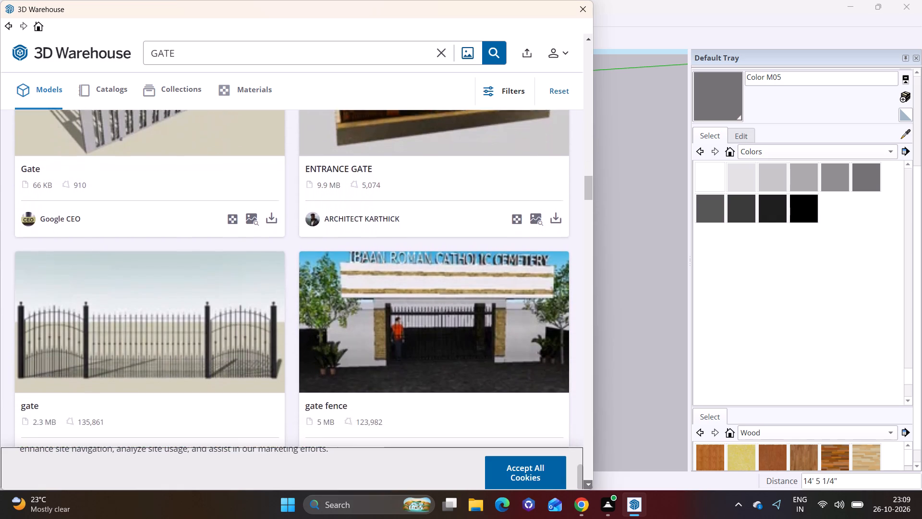
click(591, 482)
click(591, 482)
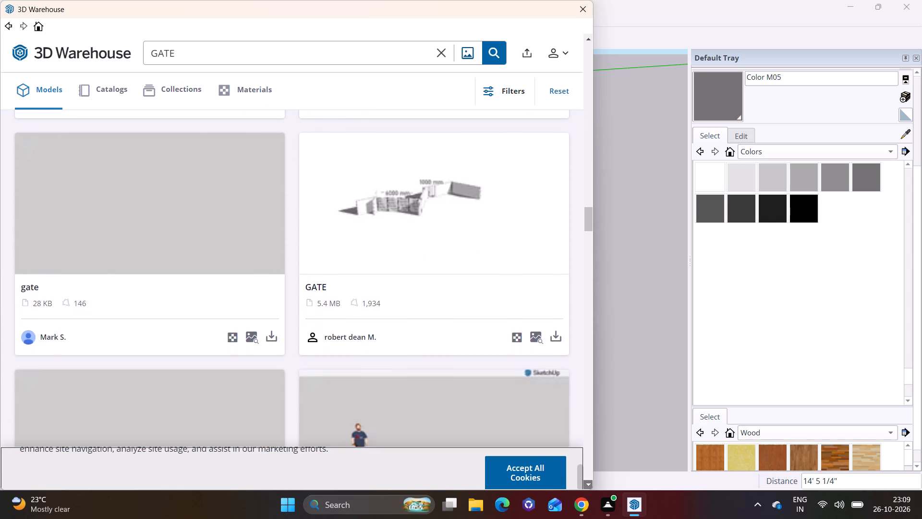
click(590, 482)
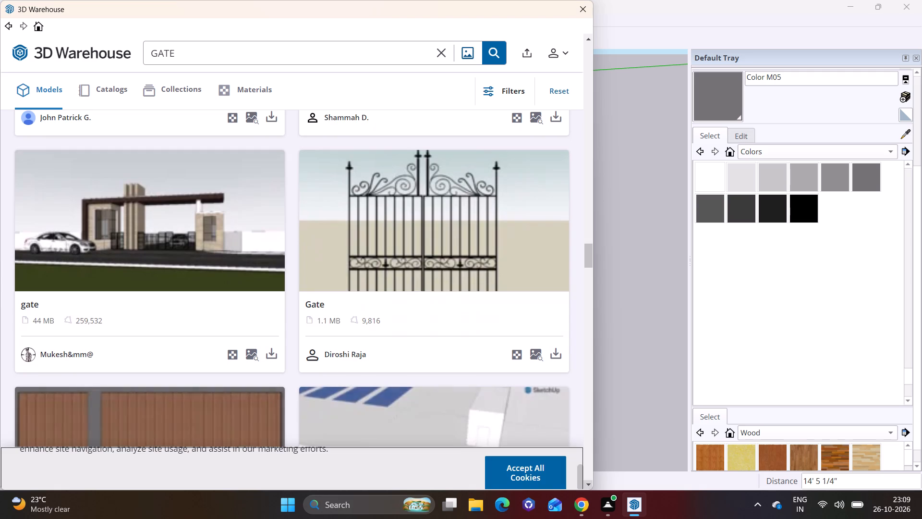
click(590, 482)
click(589, 481)
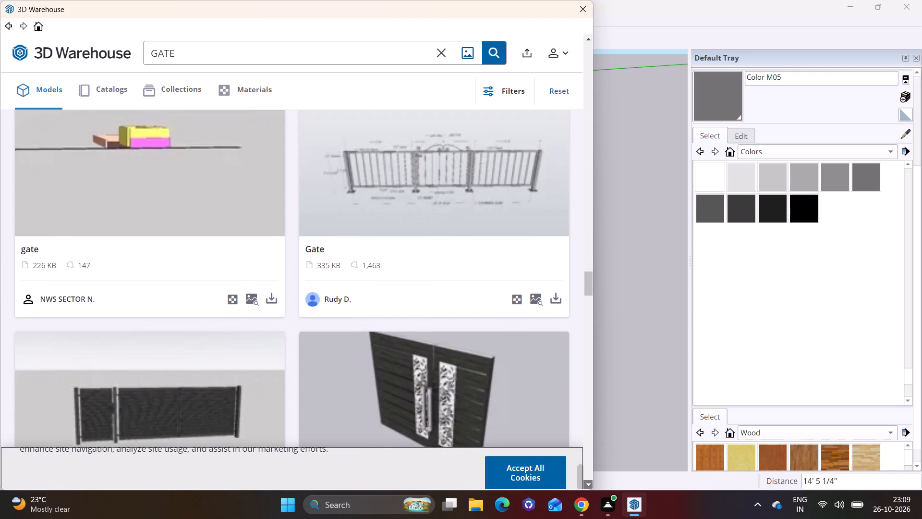
click(589, 481)
click(589, 481)
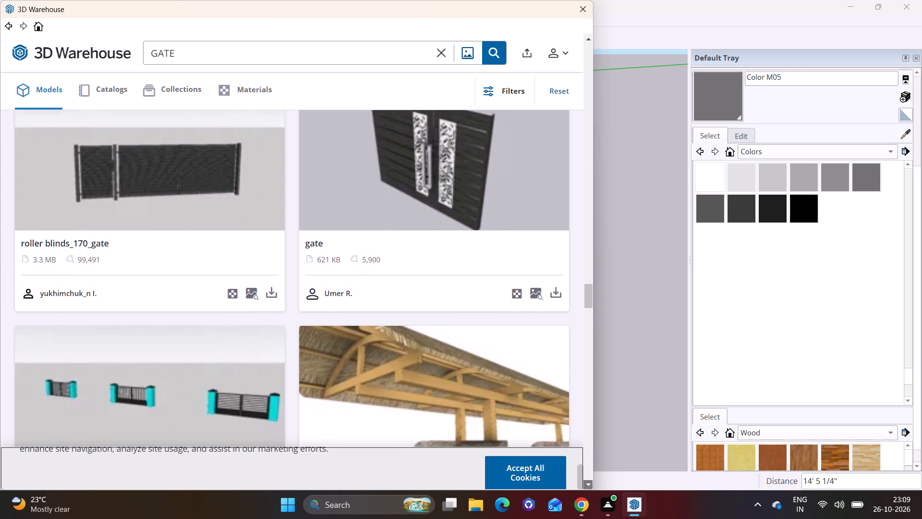
click(589, 481)
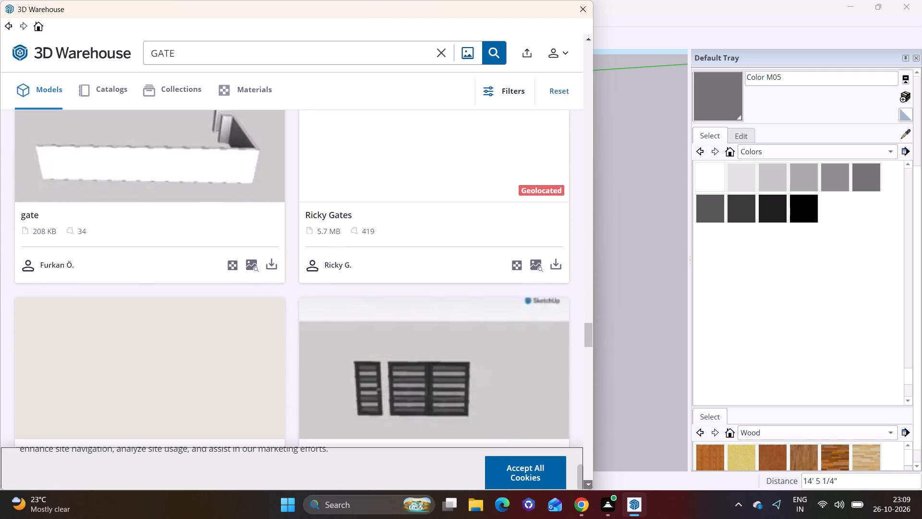
click(589, 481)
click(589, 481)
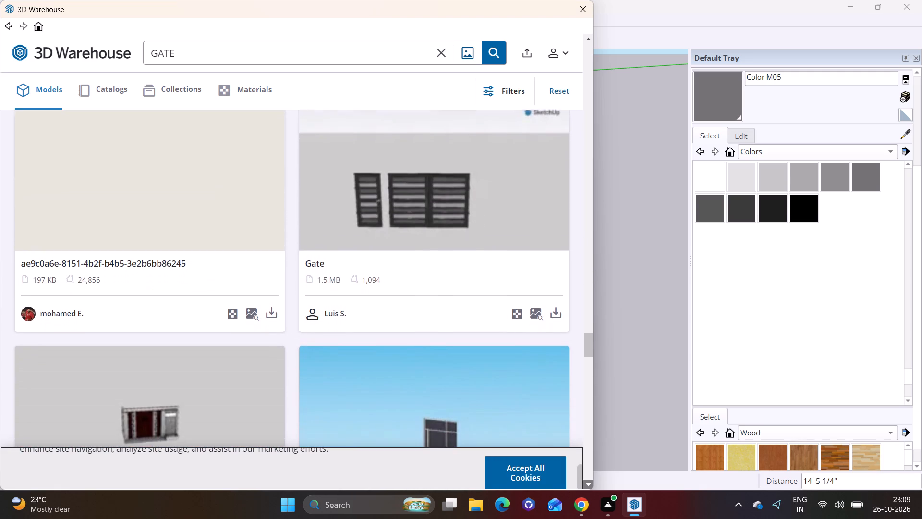
click(589, 481)
click(588, 480)
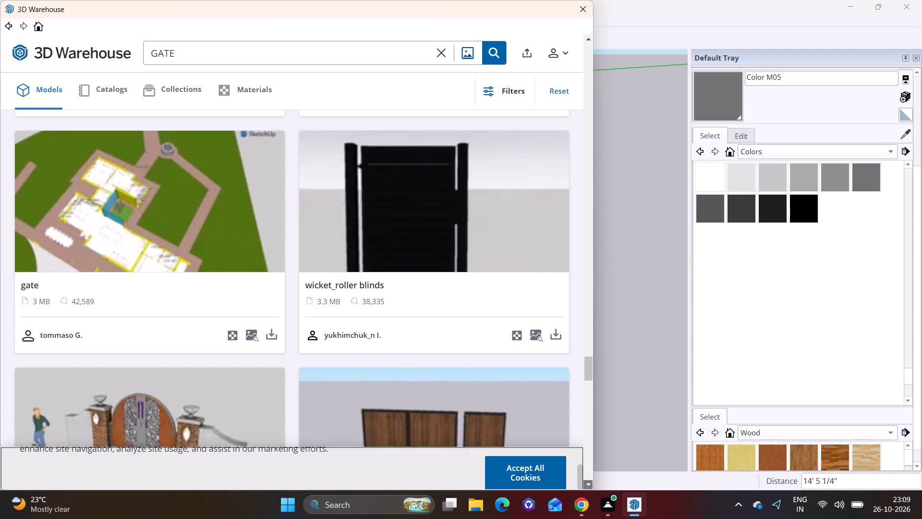
click(588, 480)
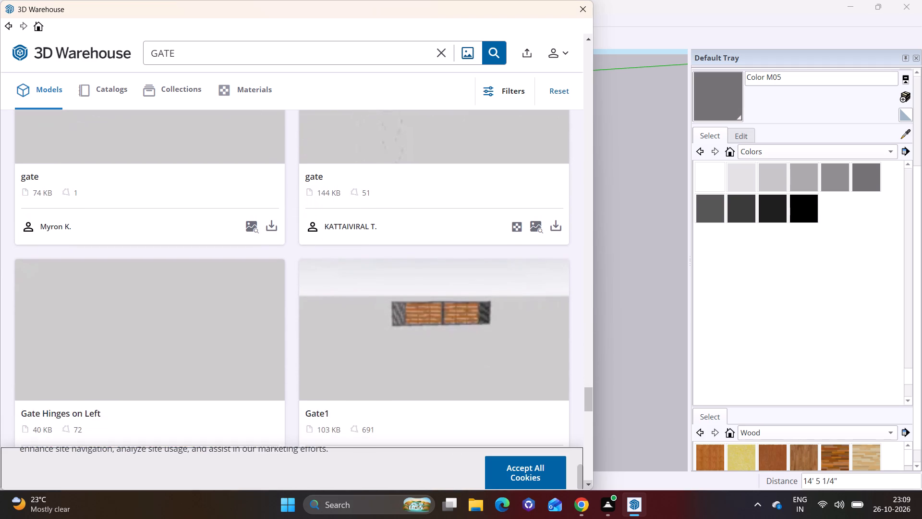
click(588, 480)
click(588, 480)
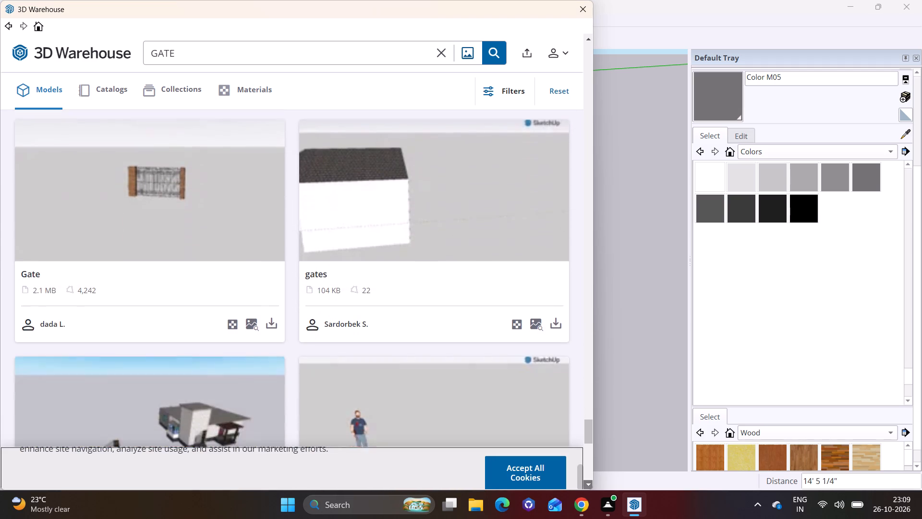
click(588, 480)
click(588, 480)
click(588, 480)
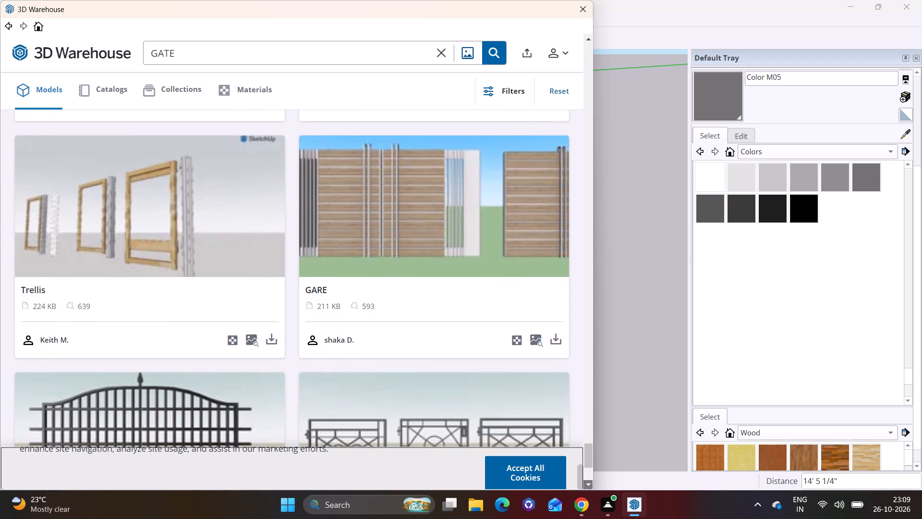
click(588, 480)
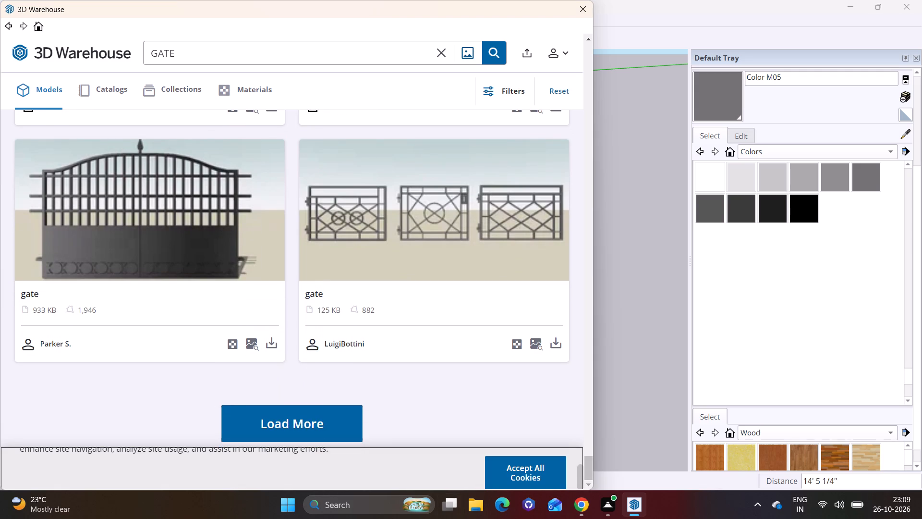
click(322, 400)
click(314, 421)
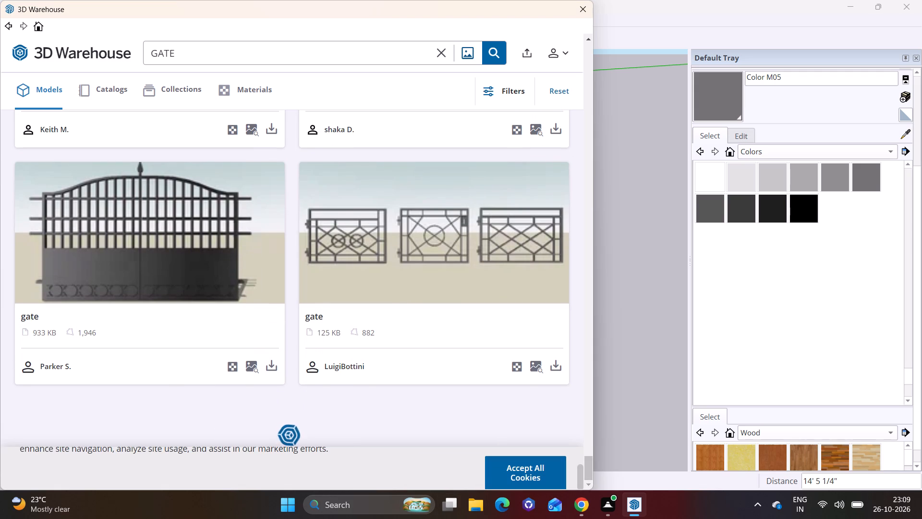
click(590, 483)
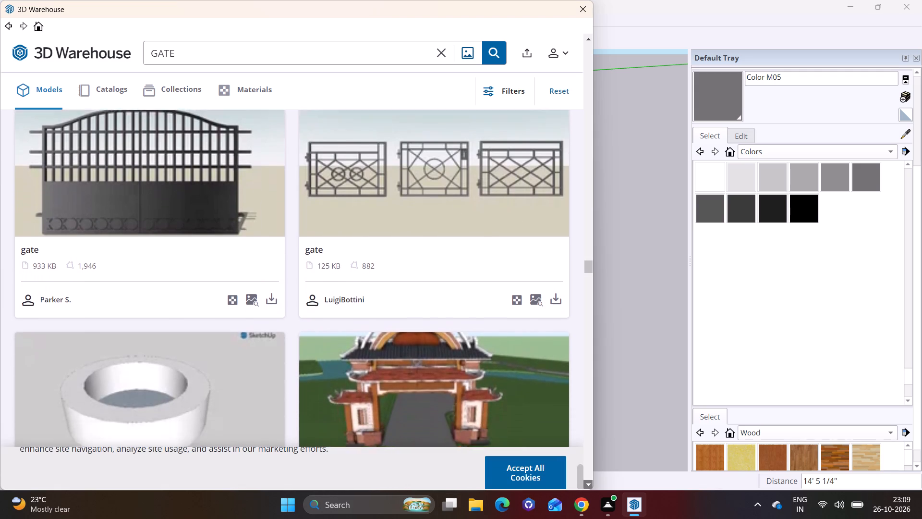
click(590, 483)
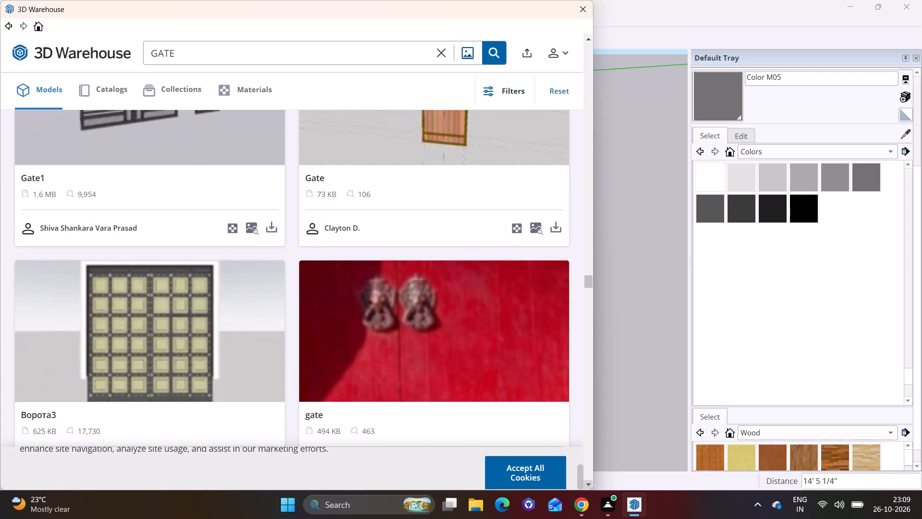
scroll(585, 479, up, 3)
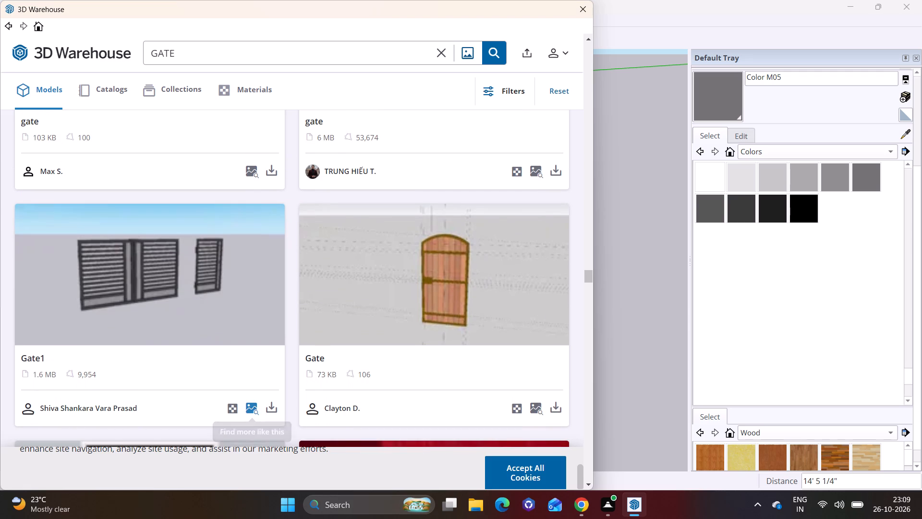
Download the Gate1 model with black louvred double and single gates, and place it in front of the slab's edge beside the corner pillar.
click(268, 405)
click(270, 263)
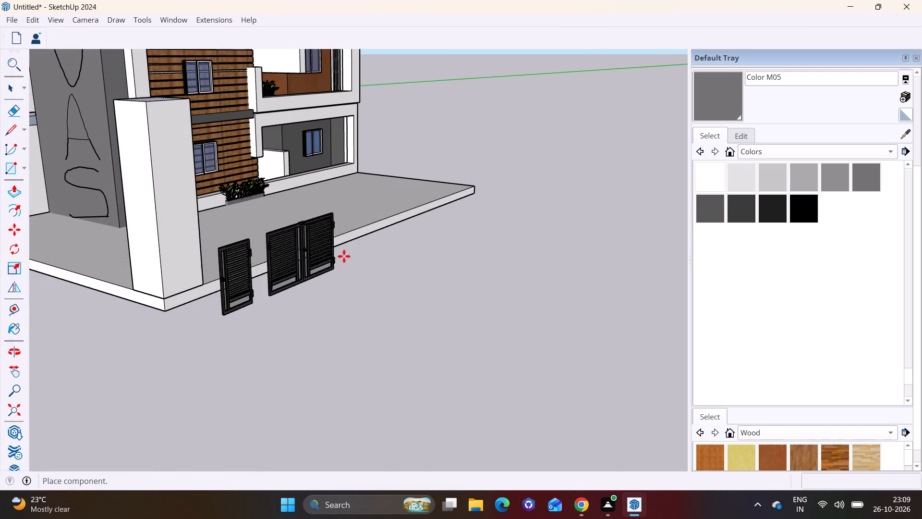
click(341, 289)
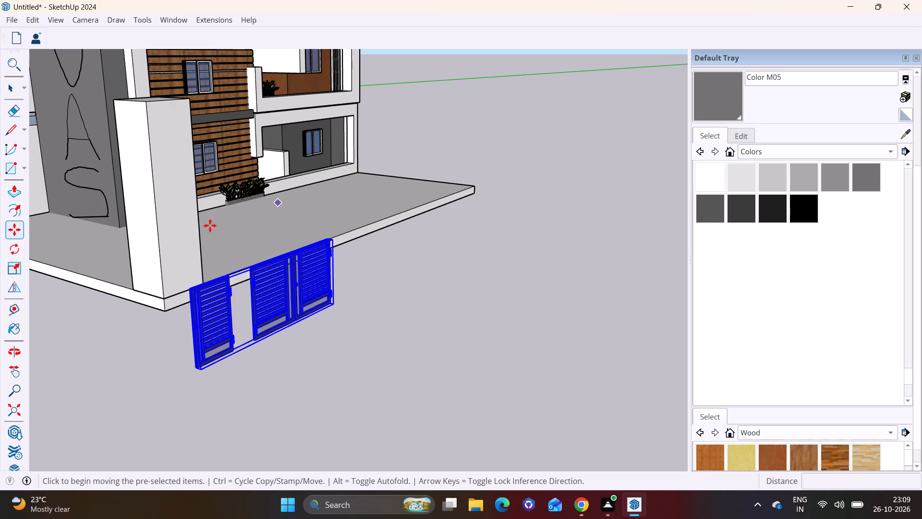
key(space)
click(350, 284)
click(363, 286)
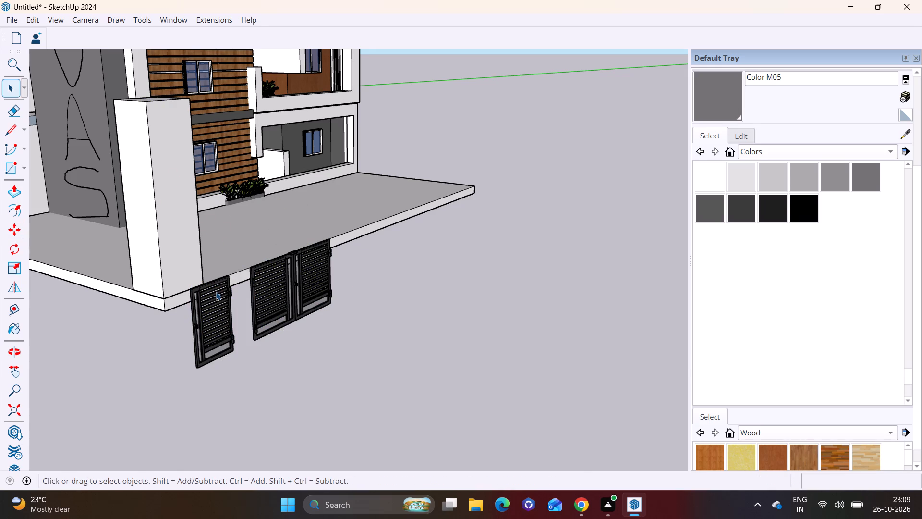
Open the gate component for editing and delete its narrow single gate.
triple_click(216, 292)
key(Delete)
Move the remaining double gate by its lower corner onto the base slab's edge, against the corner pillar.
scroll(282, 320, up, 1)
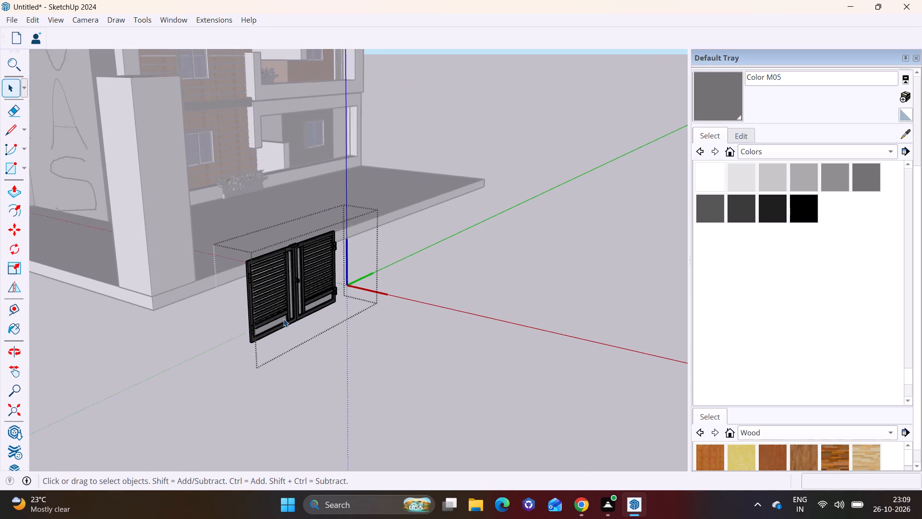
scroll(283, 319, up, 4)
key(m)
click(243, 354)
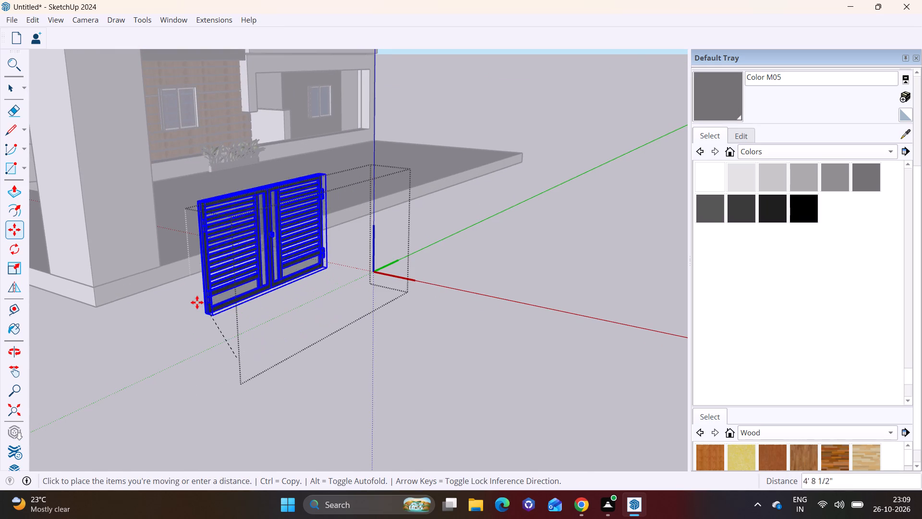
drag(163, 260, 110, 267)
key(space)
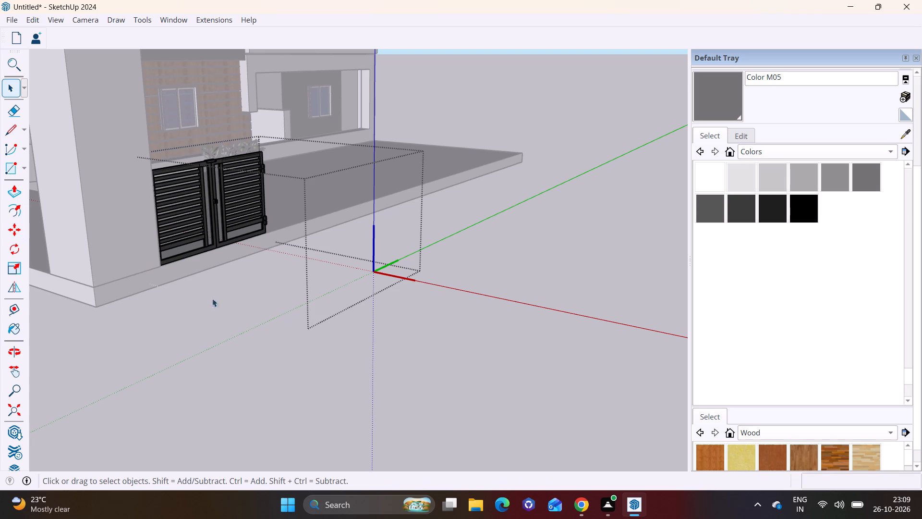
Copy the double gate about 30' 7" away to open ground off the slab's sign side, and close the gate component.
scroll(230, 242, down, 5)
shift+middle_drag(221, 219, 352, 210)
key(space)
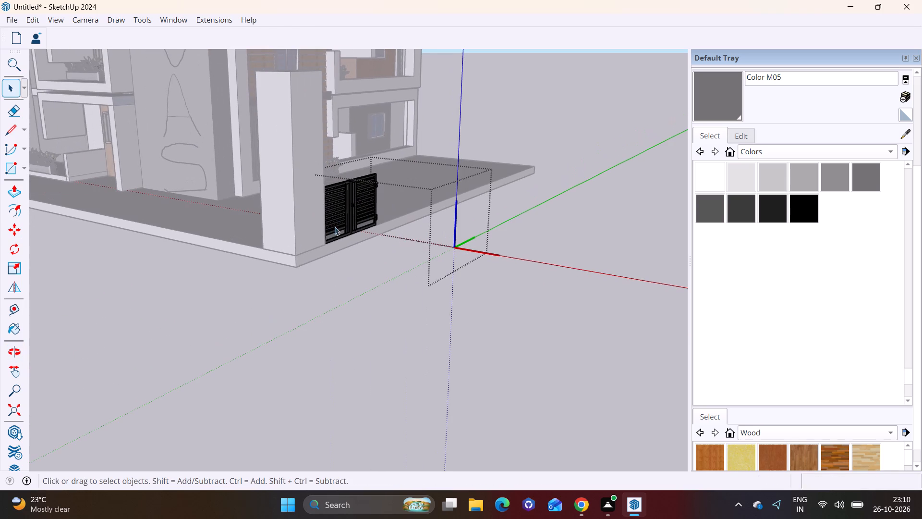
click(345, 221)
key(m)
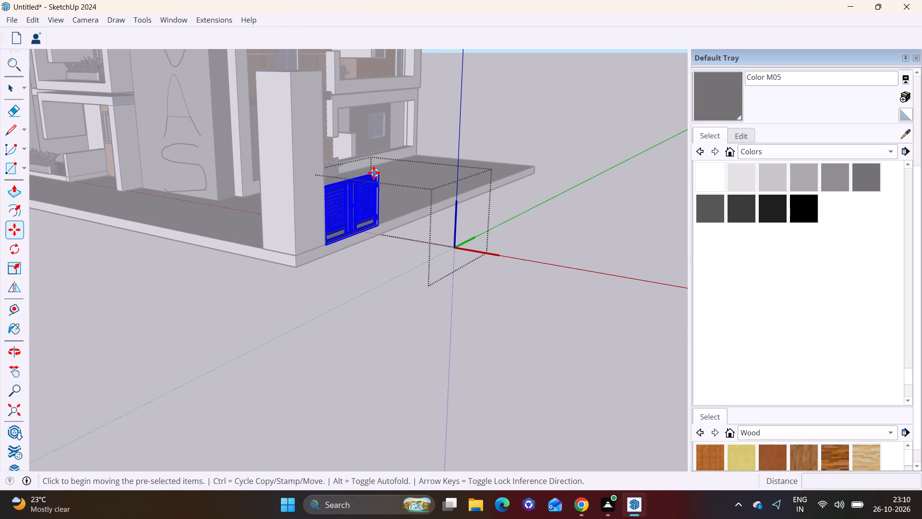
click(374, 173)
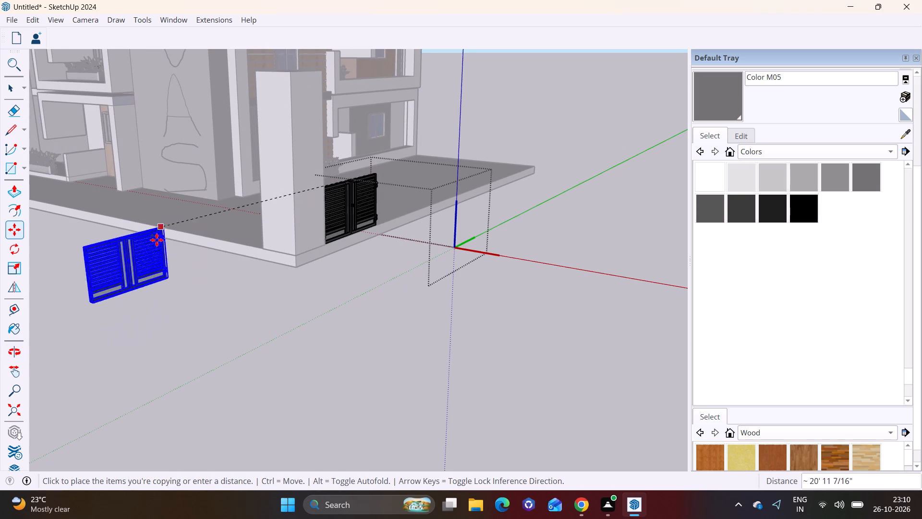
drag(149, 260, 154, 257)
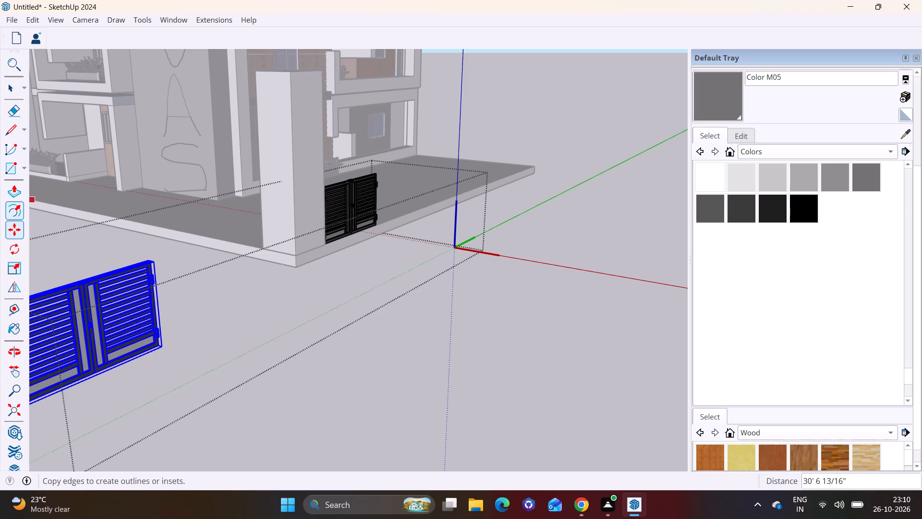
drag(14, 251, 24, 251)
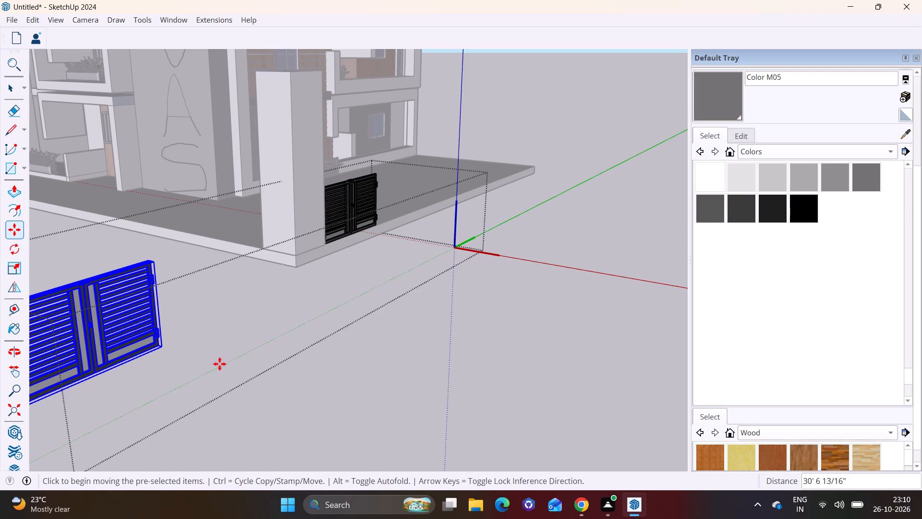
scroll(203, 345, down, 7)
middle_drag(203, 342, 206, 409)
scroll(207, 396, down, 3)
shift+middle_drag(210, 395, 204, 309)
key(space)
click(279, 401)
scroll(240, 369, down, 3)
shift+middle_drag(237, 368, 236, 308)
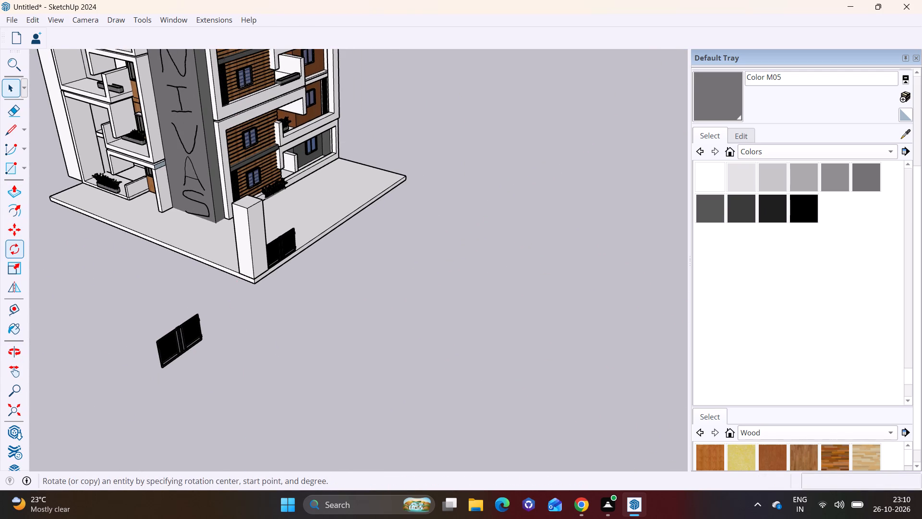
Open the gate component for editing and rotate the copied double gate 90° in the ground plane.
click(16, 248)
key(space)
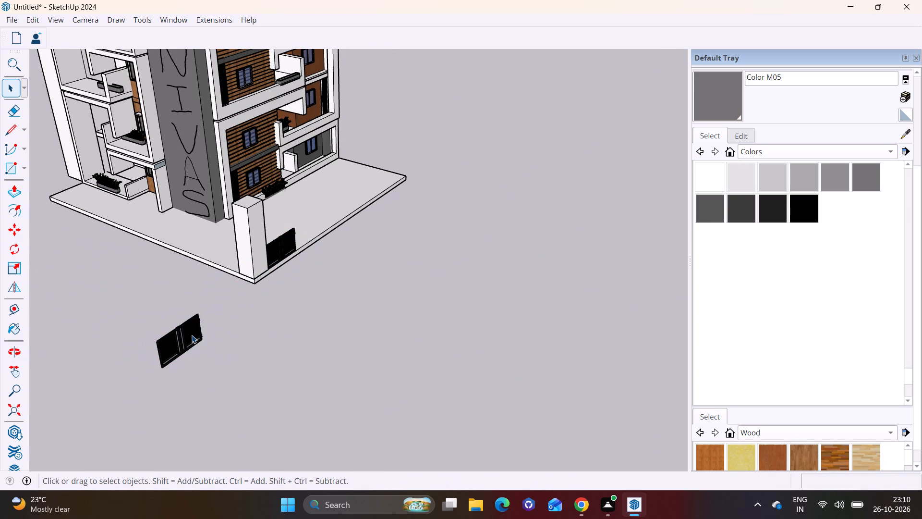
click(186, 330)
triple_click(186, 330)
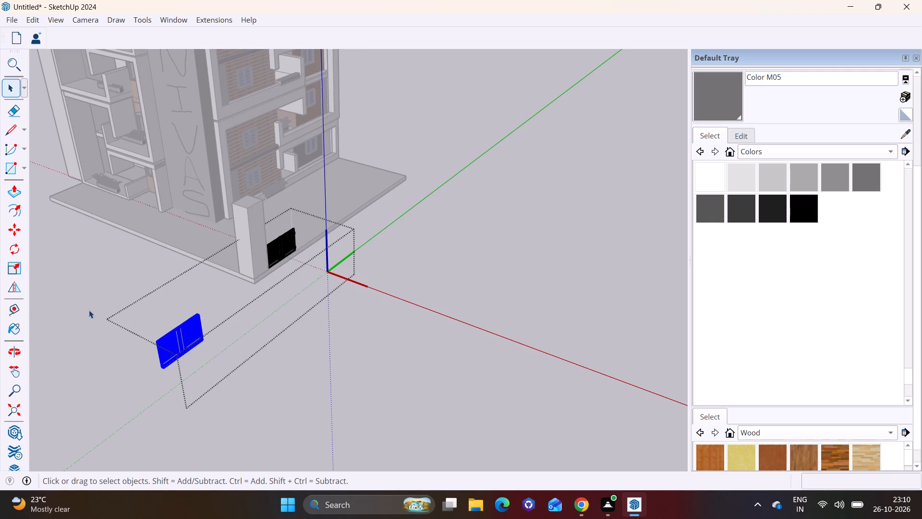
drag(12, 242, 18, 248)
click(279, 350)
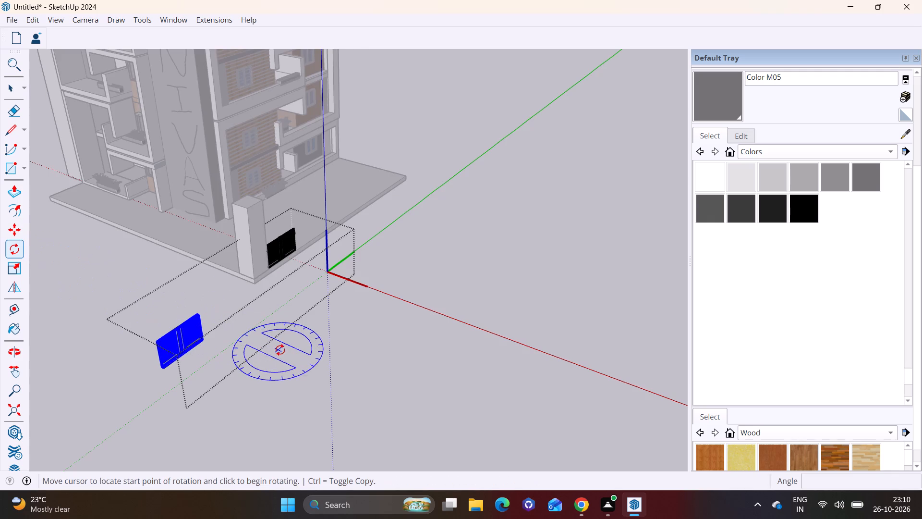
click(326, 373)
click(234, 381)
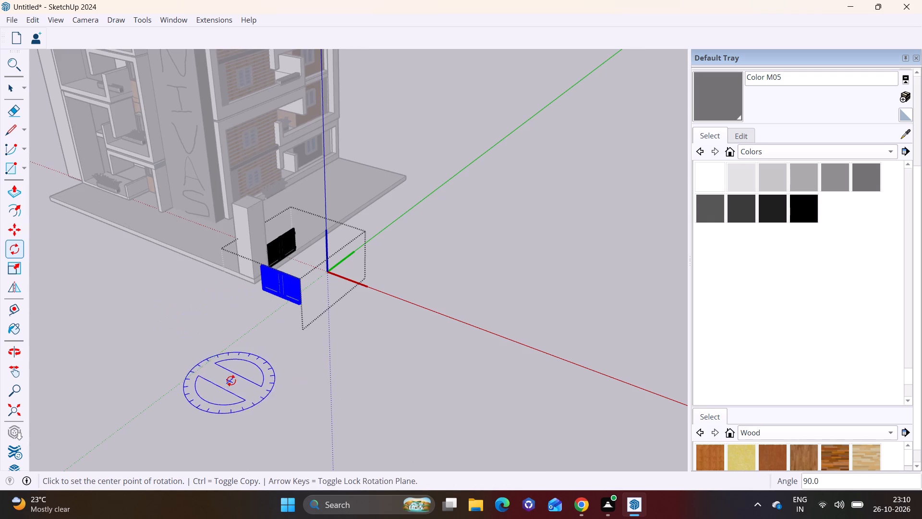
Move the rotated gate by its corner onto the slab's sign-side edge, against the corner pillar.
key(m)
click(302, 286)
scroll(263, 263, up, 7)
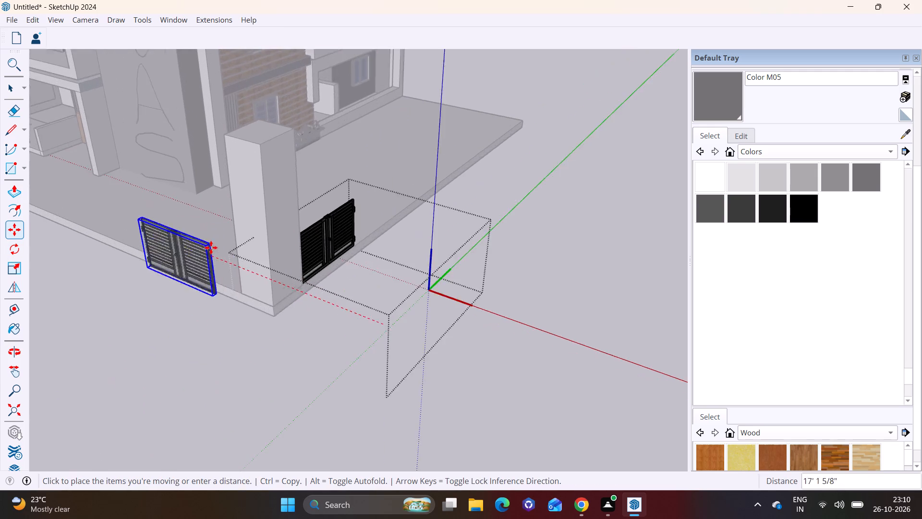
scroll(211, 247, up, 4)
click(245, 225)
scroll(238, 242, up, 1)
middle_drag(238, 243, 317, 187)
click(358, 220)
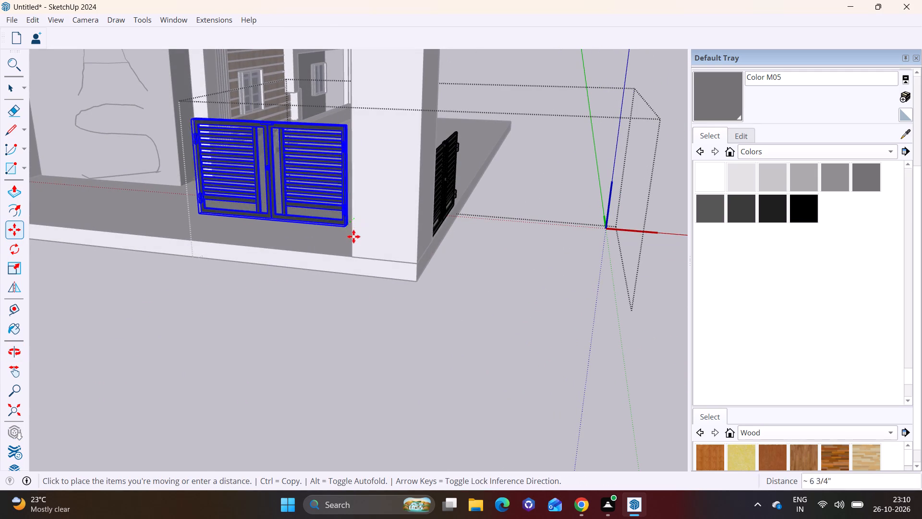
click(351, 252)
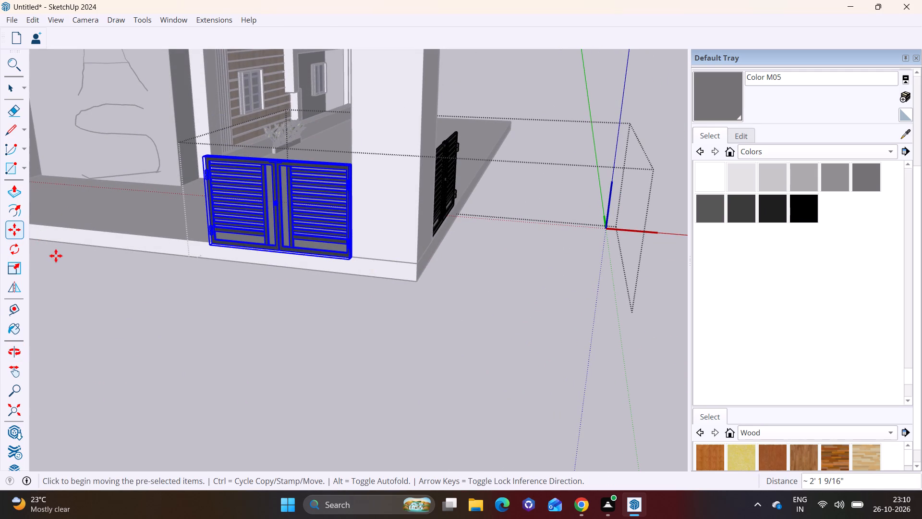
Scale the sign-side gate wider along the slab's edge, stretching its free end away from the corner pillar.
click(12, 263)
scroll(290, 219, up, 2)
middle_drag(312, 219, 482, 219)
scroll(375, 219, up, 6)
click(388, 196)
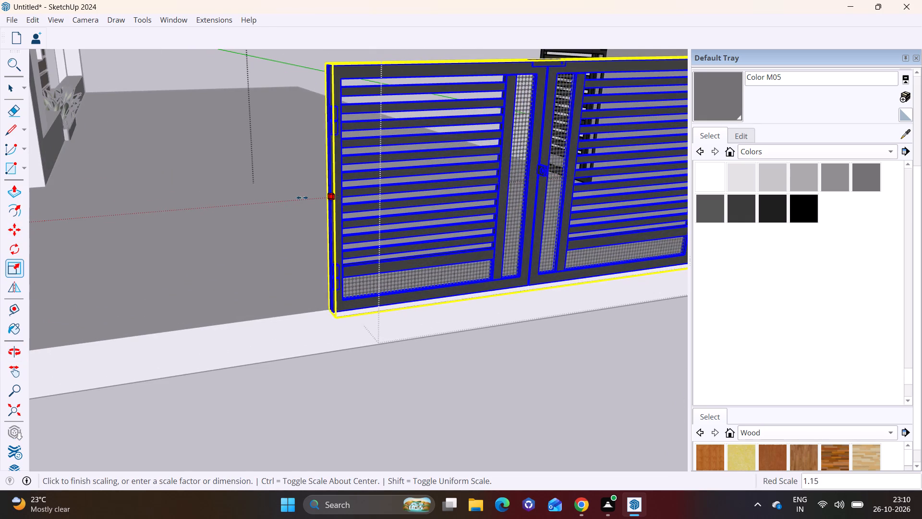
click(40, 205)
Scale the other double gate by about 1.57 along its slab edge, away from the pillar, and close the gate component.
scroll(85, 204, down, 7)
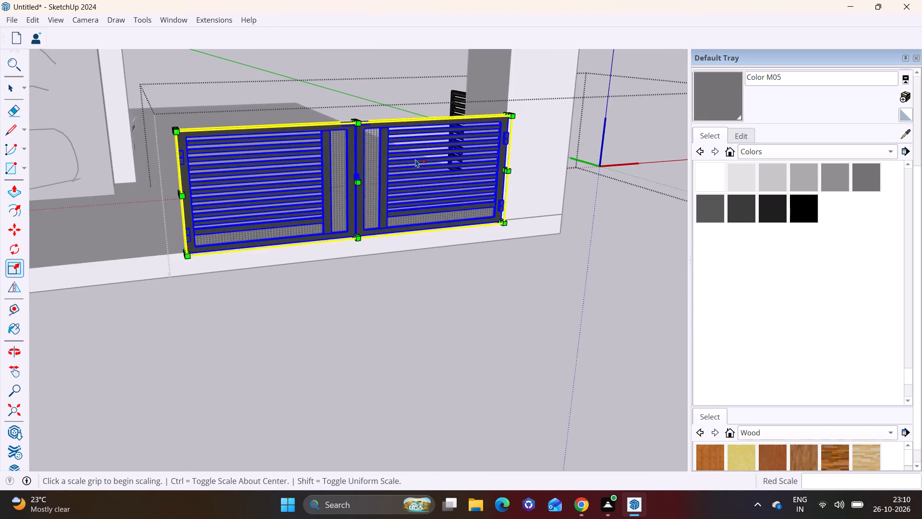
scroll(415, 159, down, 3)
middle_drag(461, 184, 0, 189)
scroll(277, 161, up, 5)
key(space)
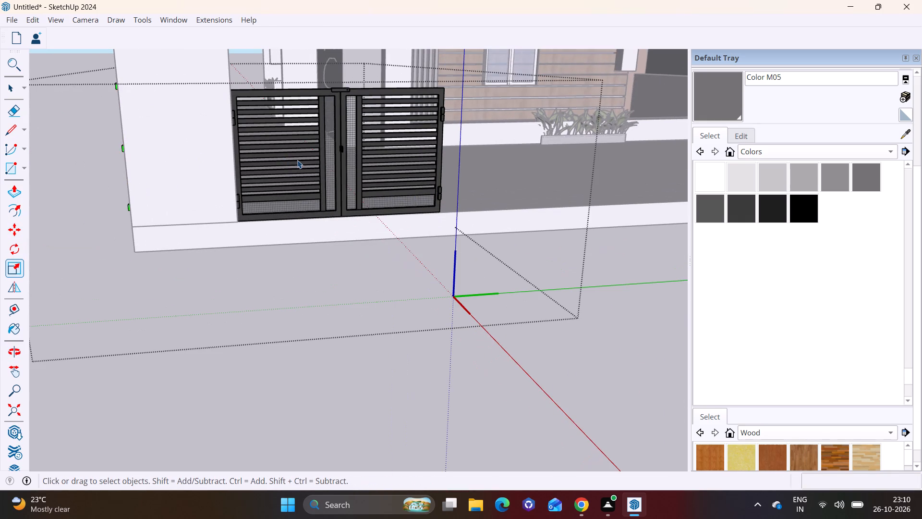
click(297, 160)
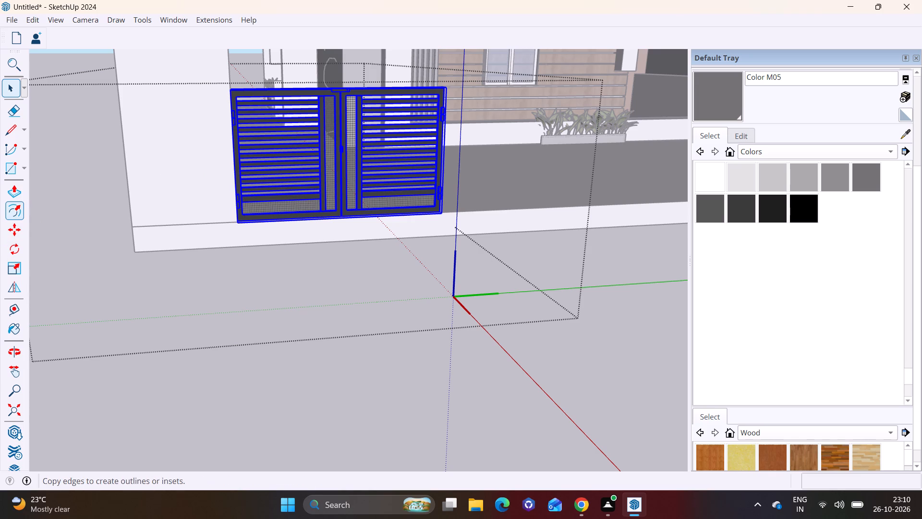
click(12, 264)
middle_drag(338, 182, 174, 197)
scroll(241, 179, up, 2)
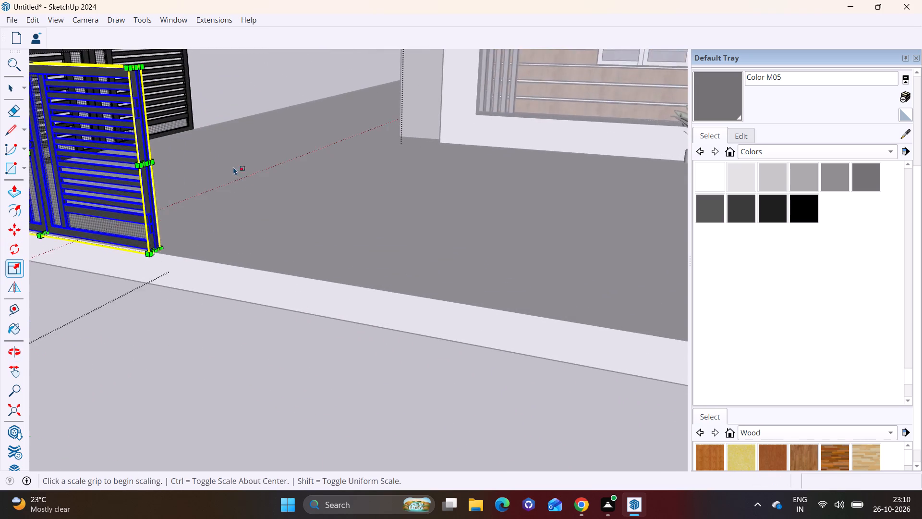
scroll(233, 167, up, 4)
click(148, 169)
click(360, 187)
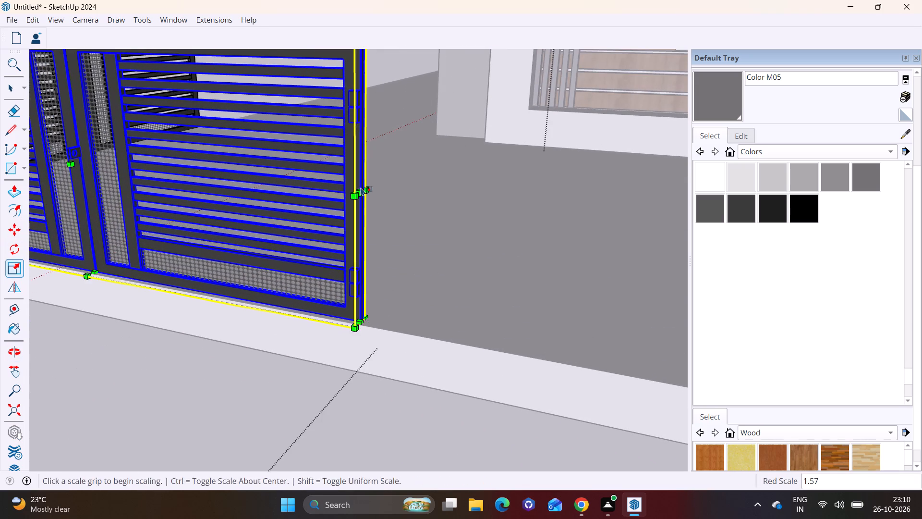
key(space)
scroll(187, 314, down, 13)
middle_drag(193, 308, 419, 257)
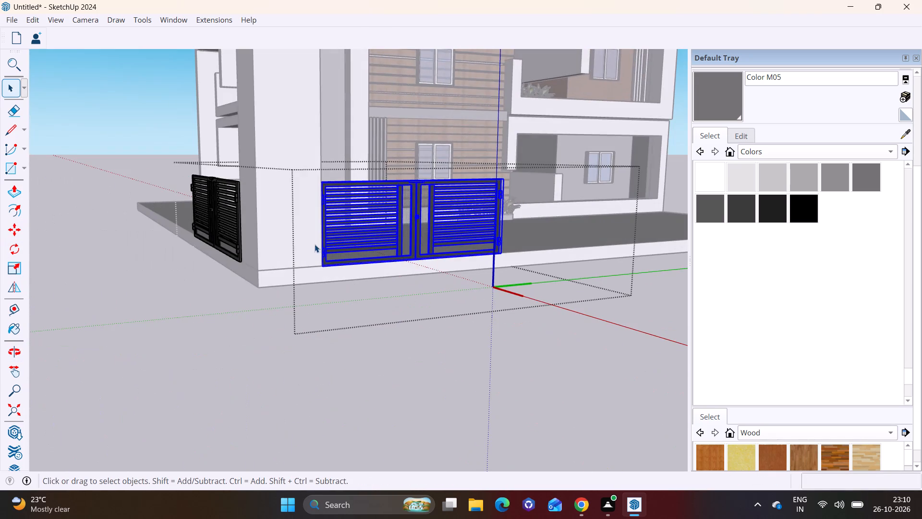
click(190, 304)
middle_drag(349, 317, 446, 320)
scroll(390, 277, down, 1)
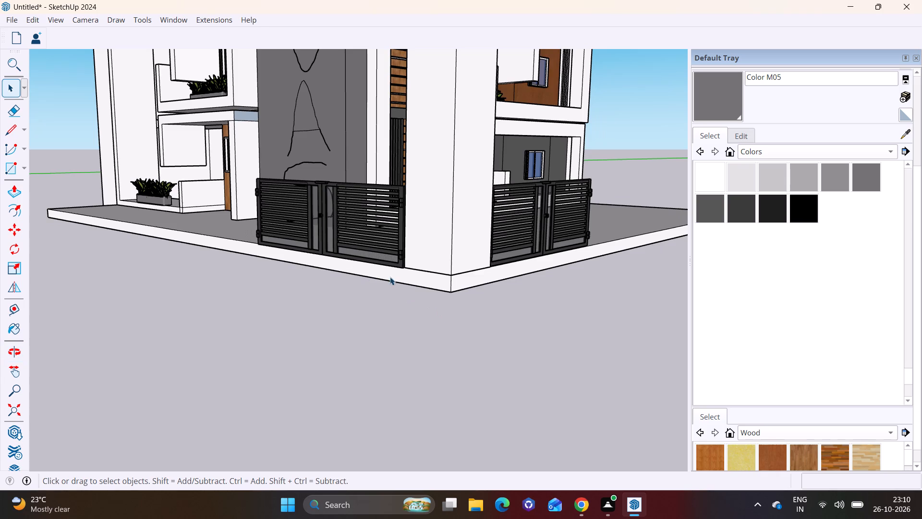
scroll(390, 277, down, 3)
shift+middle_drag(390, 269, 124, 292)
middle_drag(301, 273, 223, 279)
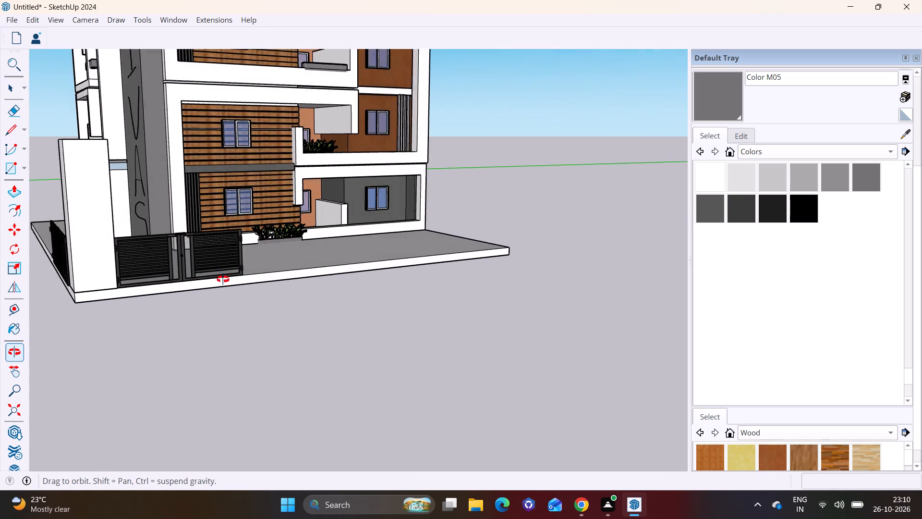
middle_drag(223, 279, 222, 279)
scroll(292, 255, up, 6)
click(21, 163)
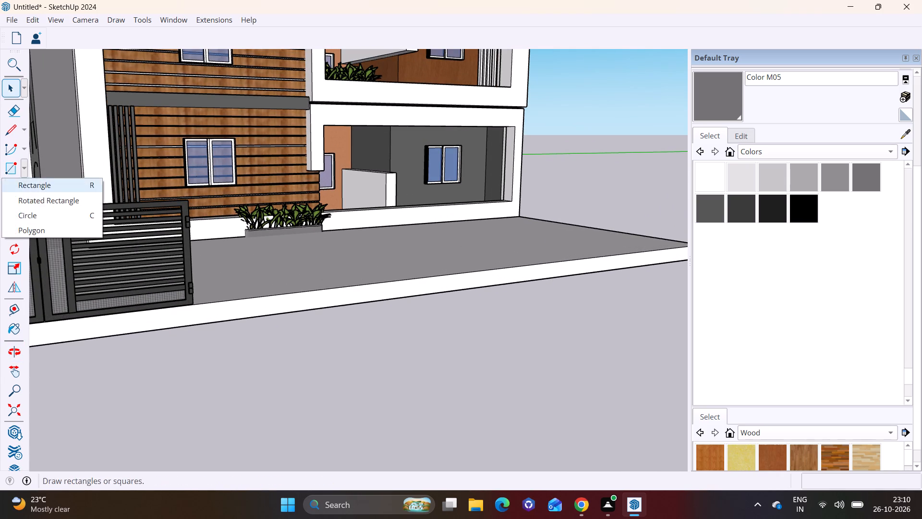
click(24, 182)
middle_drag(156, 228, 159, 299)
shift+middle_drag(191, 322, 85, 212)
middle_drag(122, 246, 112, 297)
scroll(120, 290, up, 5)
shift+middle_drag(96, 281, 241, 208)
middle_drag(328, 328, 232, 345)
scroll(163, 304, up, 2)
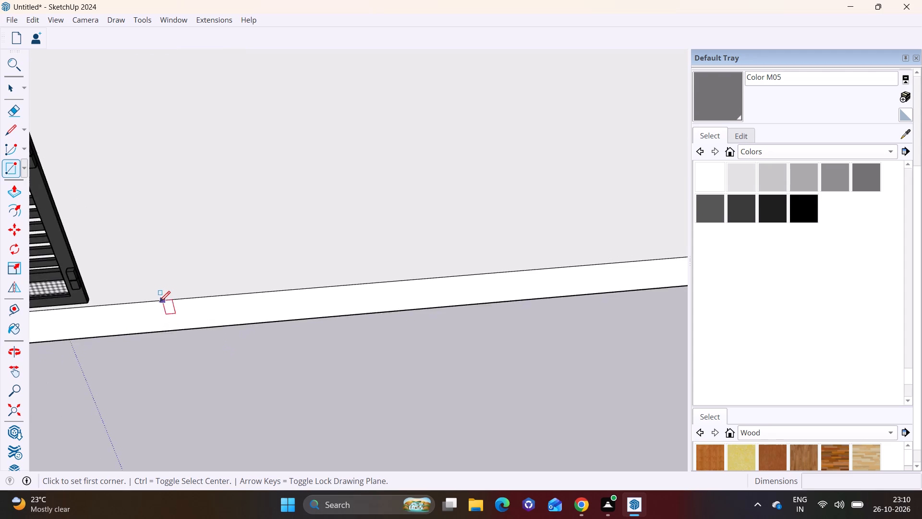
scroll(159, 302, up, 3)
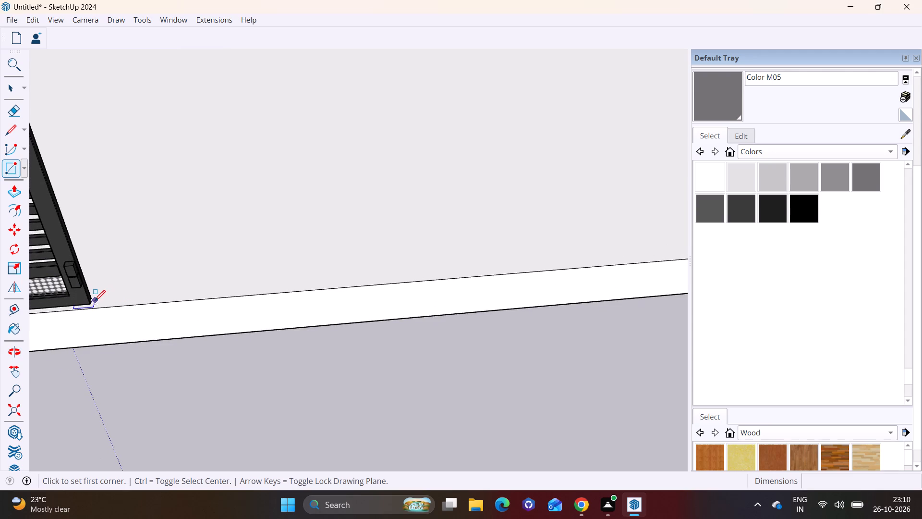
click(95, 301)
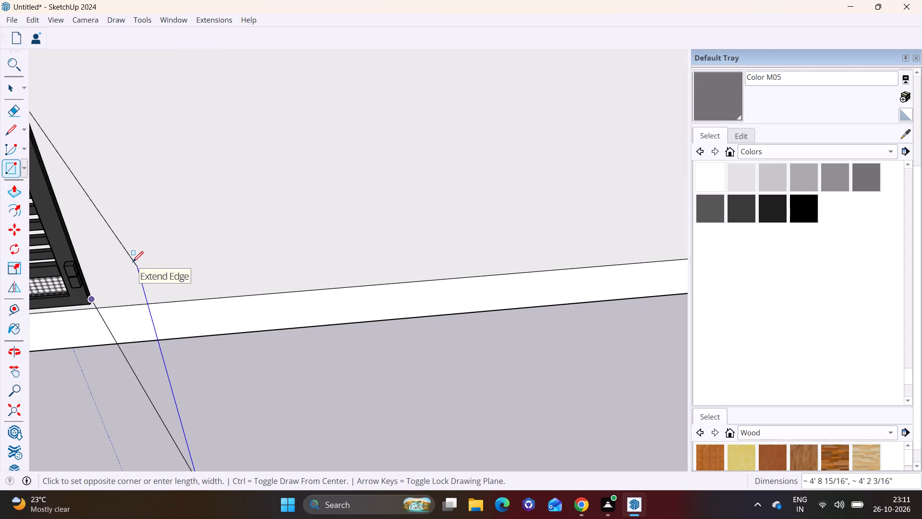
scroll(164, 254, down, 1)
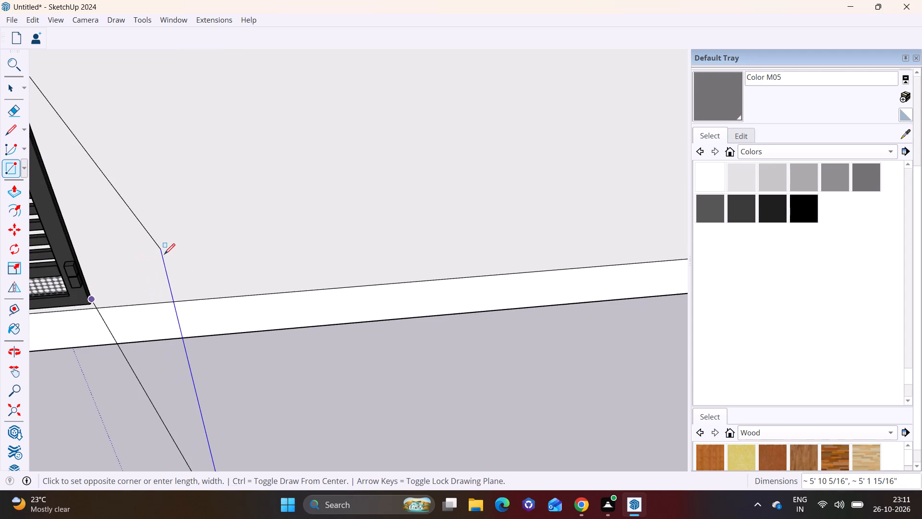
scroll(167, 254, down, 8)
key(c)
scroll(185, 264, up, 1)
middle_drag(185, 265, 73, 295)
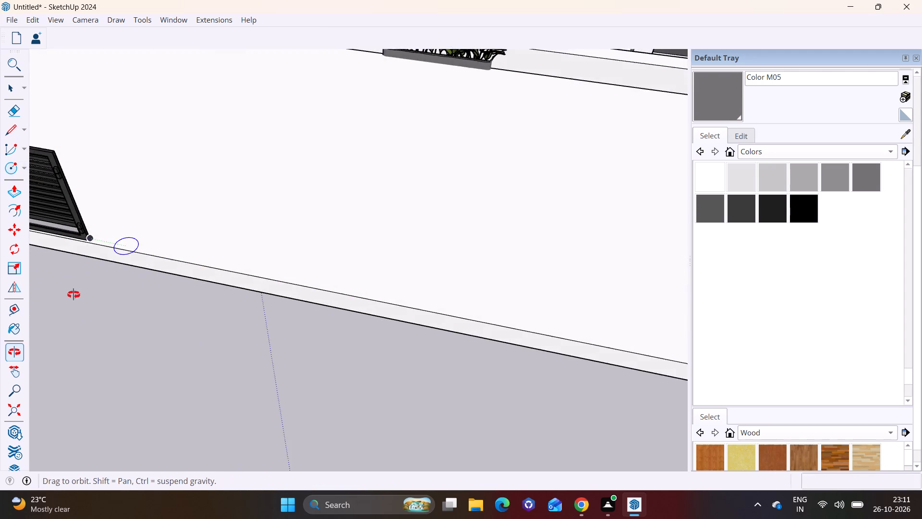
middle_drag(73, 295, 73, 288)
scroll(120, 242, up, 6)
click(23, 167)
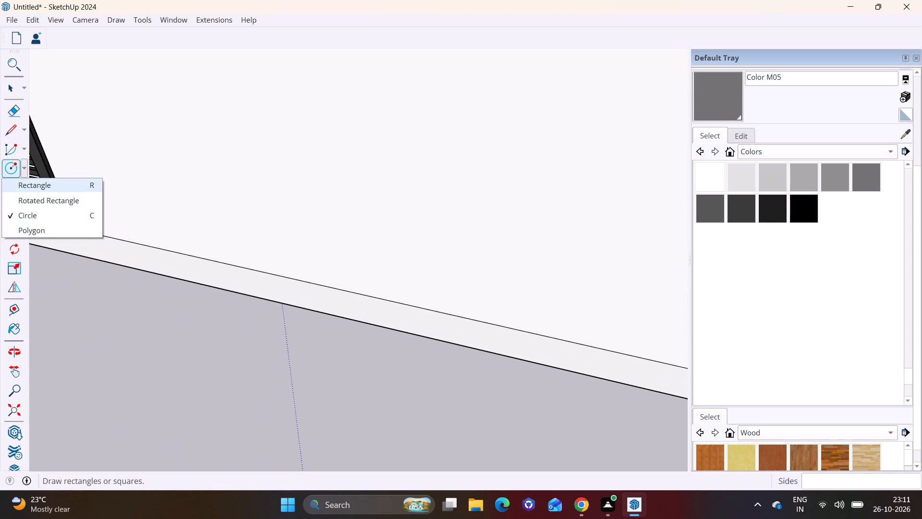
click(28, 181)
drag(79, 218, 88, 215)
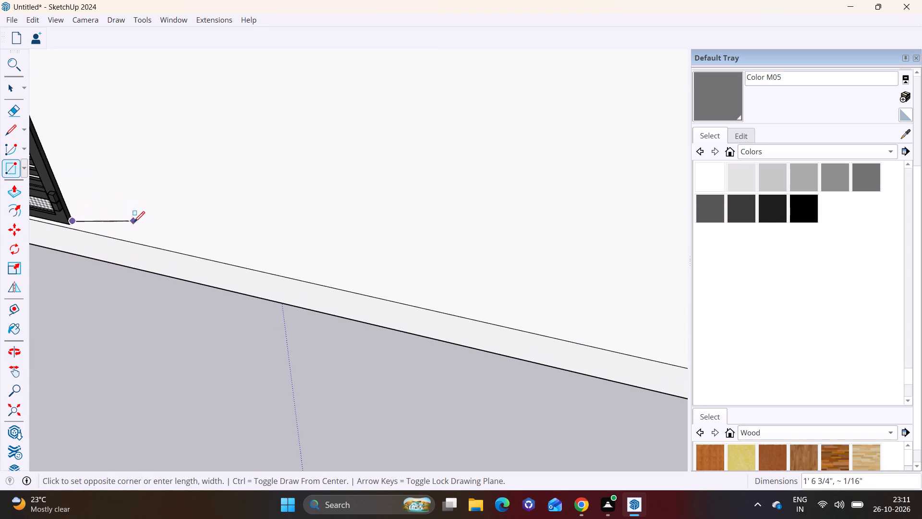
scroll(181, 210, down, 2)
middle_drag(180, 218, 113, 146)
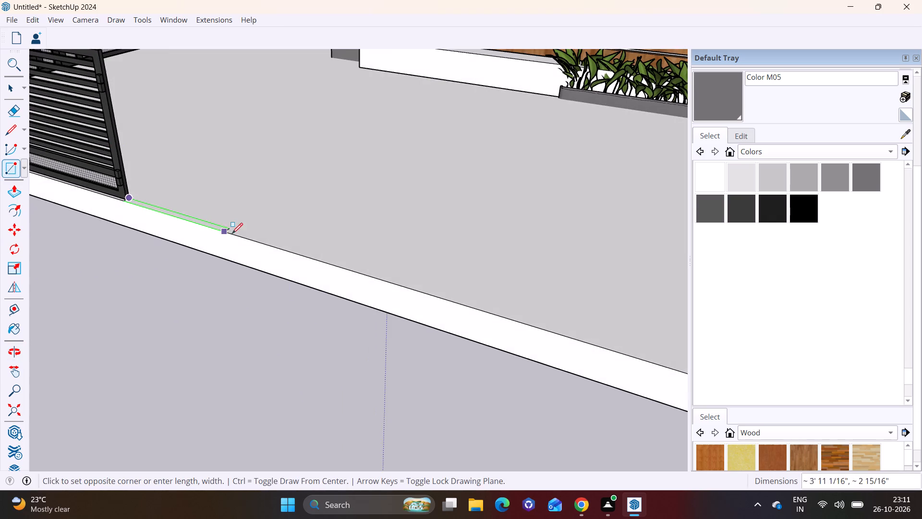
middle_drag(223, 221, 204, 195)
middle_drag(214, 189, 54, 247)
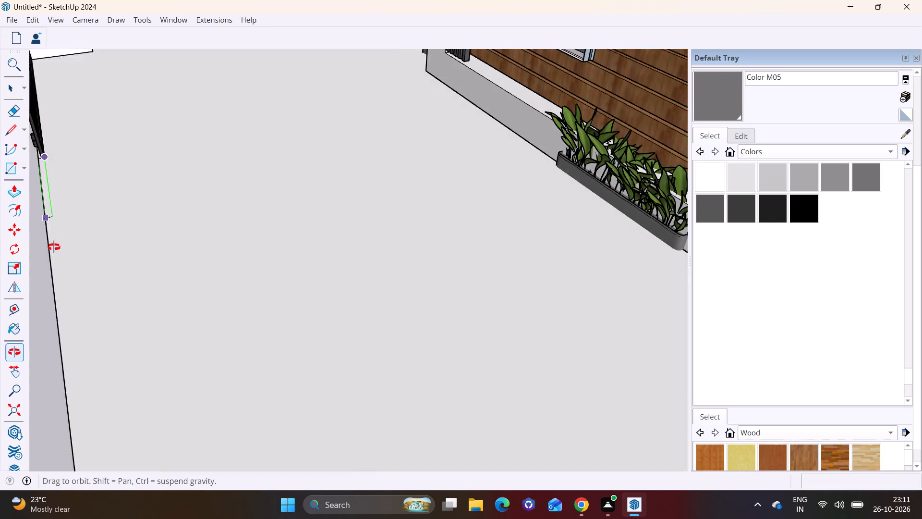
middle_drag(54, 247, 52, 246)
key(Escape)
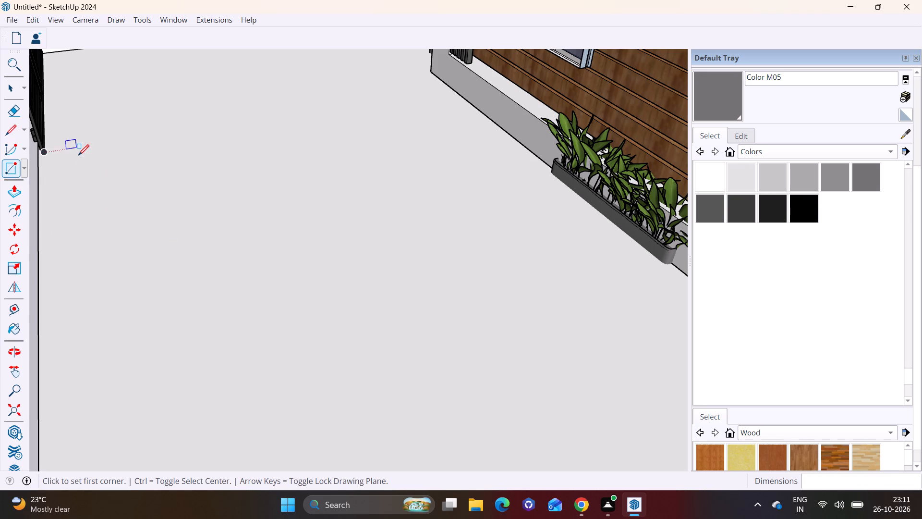
Draw a rectangle about 4' by 2' 2" on the slab's edge, just beyond the free end of the 1.57-scaled gate.
shift+middle_drag(77, 150, 273, 179)
scroll(263, 193, up, 6)
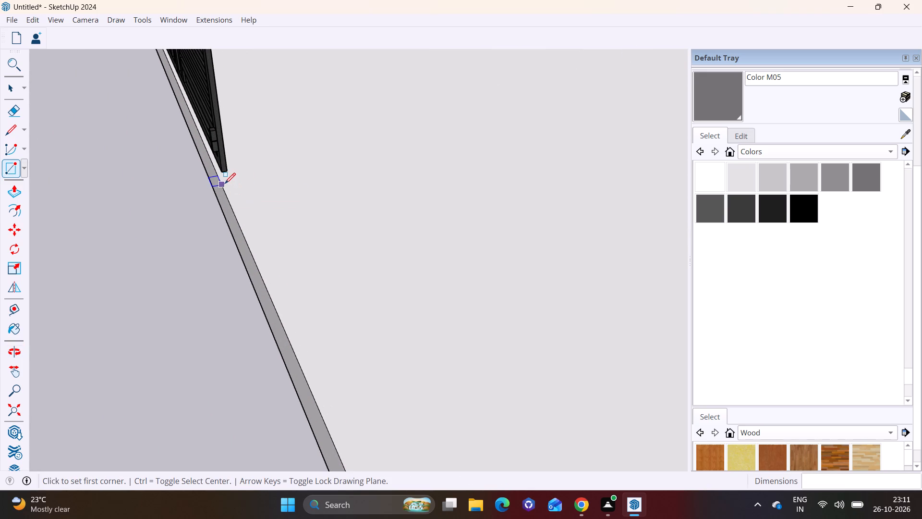
click(224, 184)
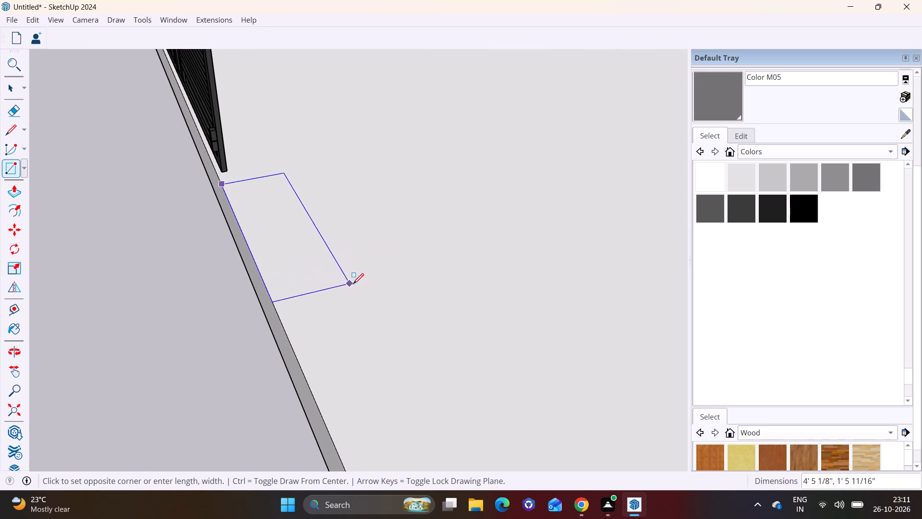
click(376, 262)
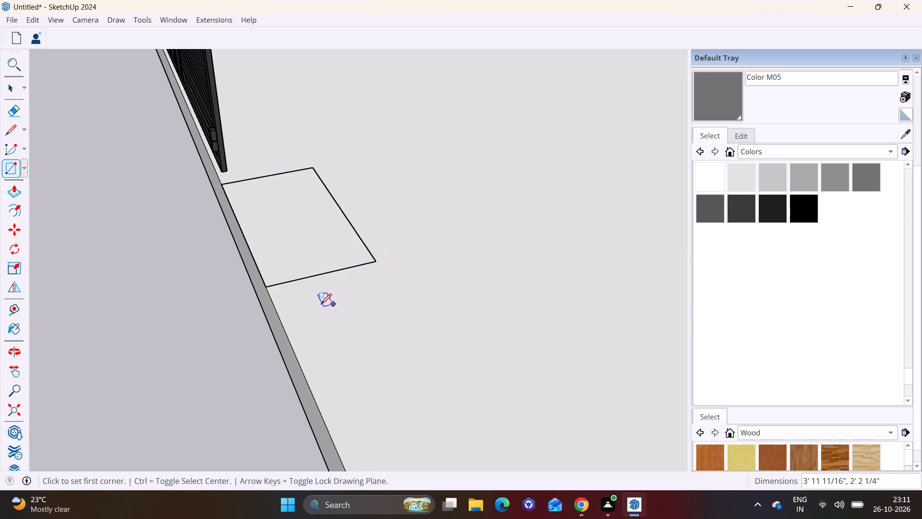
Push/Pull the rectangle on the slab beyond the gate's free end up about 4' 8" into a wall block.
key(space)
click(283, 258)
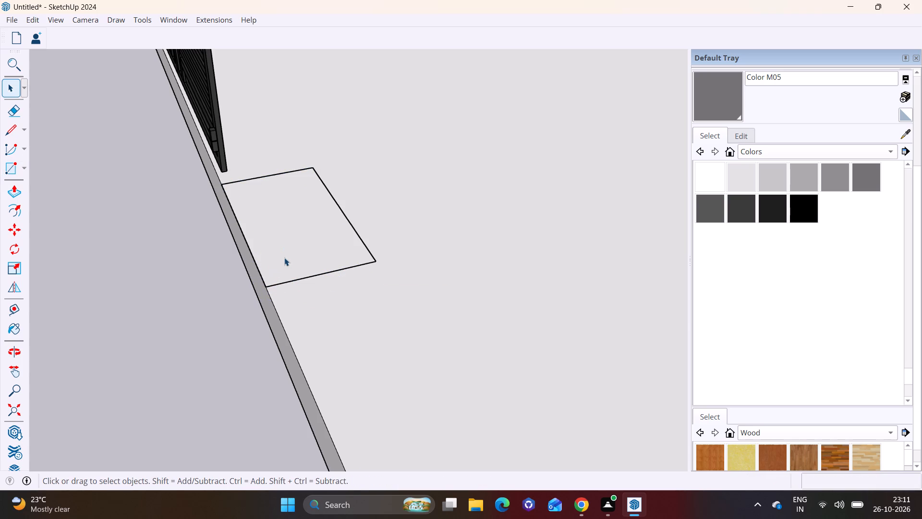
click(329, 207)
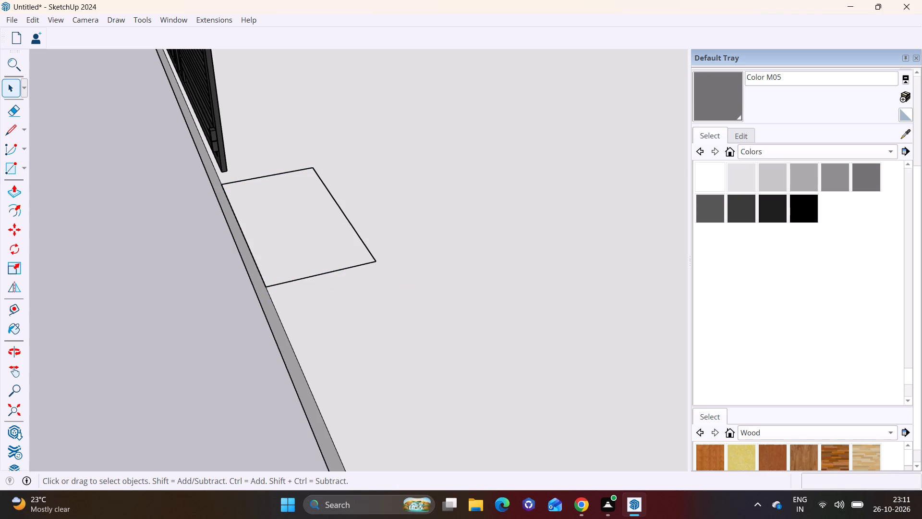
click(4, 189)
click(260, 206)
click(17, 194)
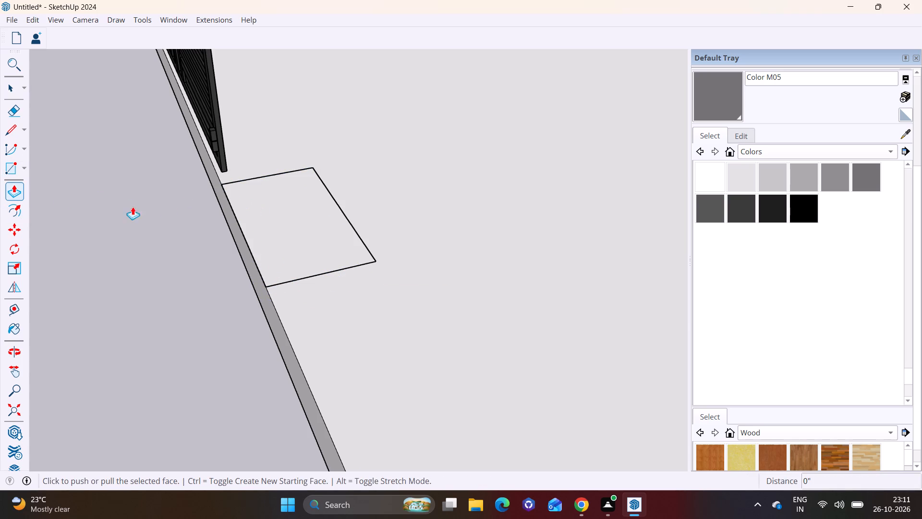
click(305, 218)
scroll(296, 174, down, 2)
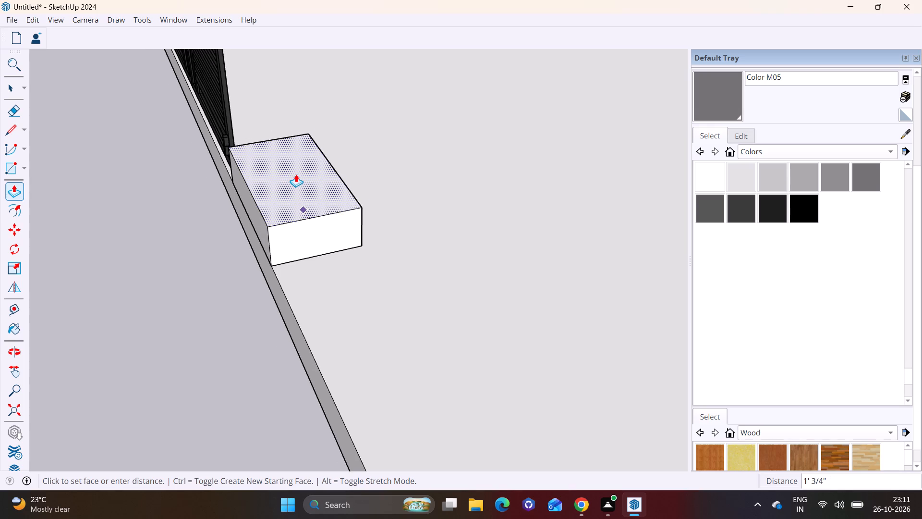
scroll(298, 169, down, 11)
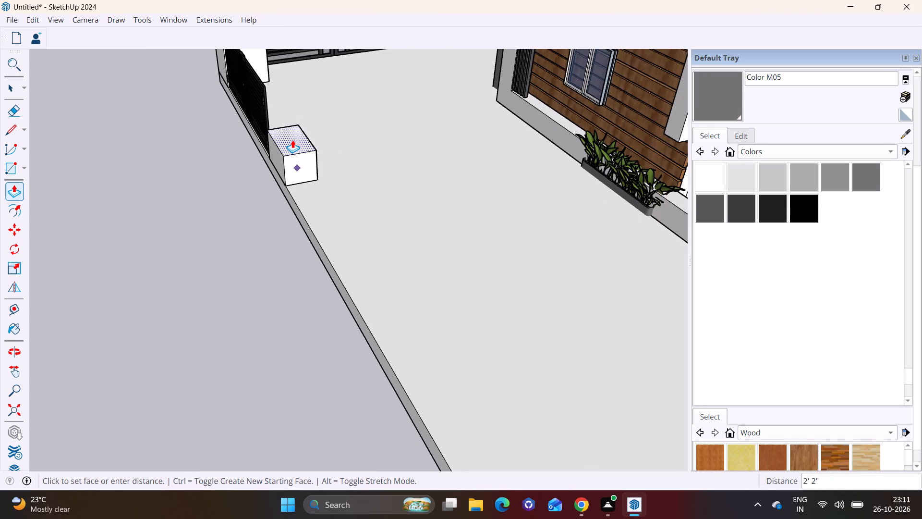
scroll(292, 140, down, 2)
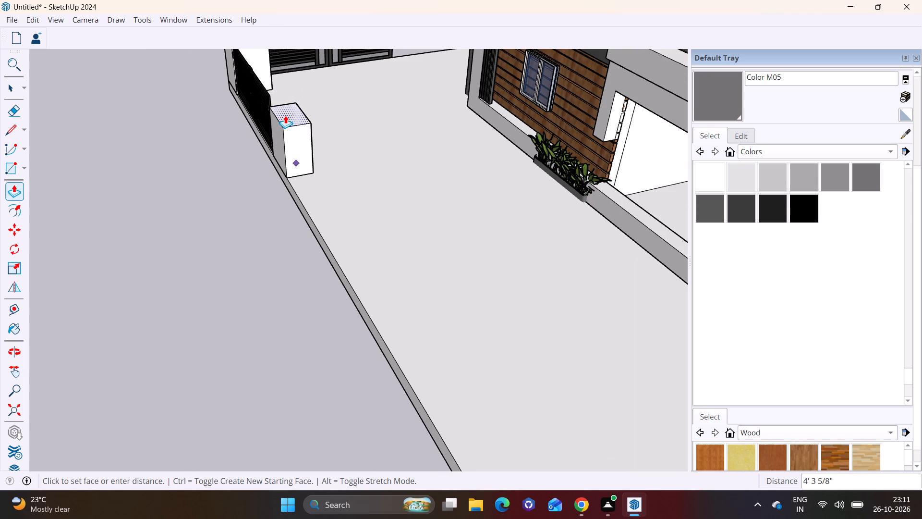
click(283, 111)
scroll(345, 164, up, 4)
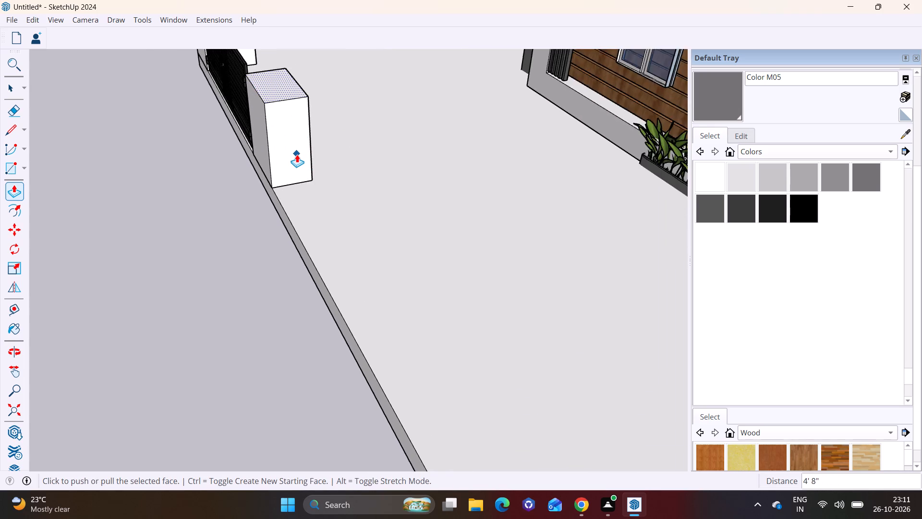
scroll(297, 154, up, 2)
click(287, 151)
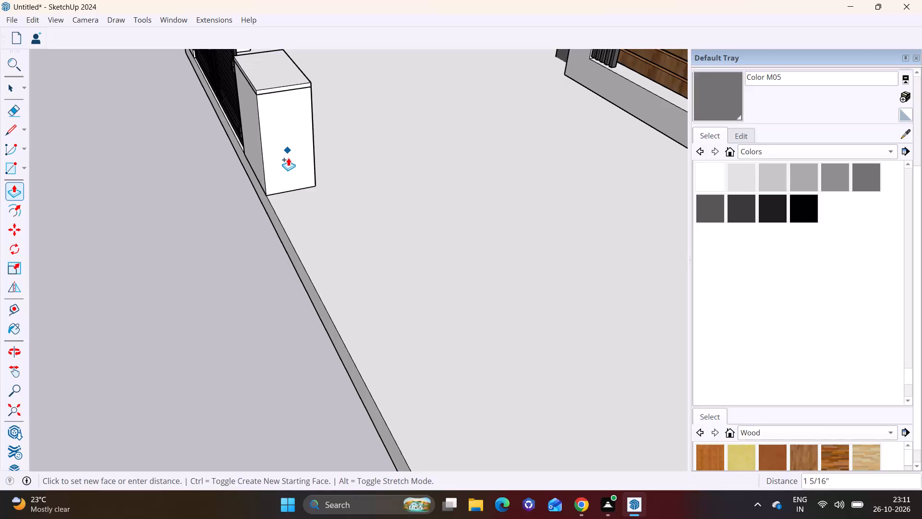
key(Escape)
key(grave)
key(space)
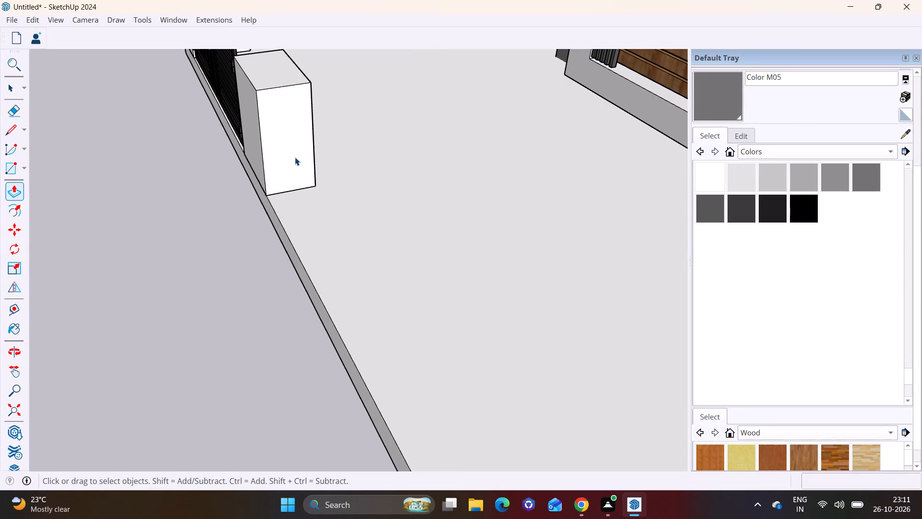
Extend the block's end face away from the gate by about 1' 4", as a separate new section.
click(295, 157)
click(14, 193)
click(296, 134)
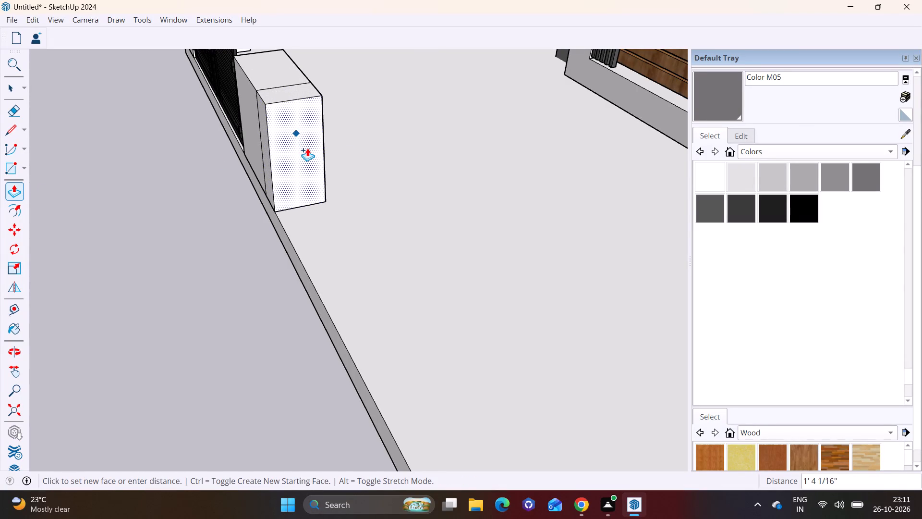
click(307, 148)
Push/Pull the top face of the block's new end section up about 2' 9" to form an end pillar.
middle_drag(291, 143, 461, 86)
scroll(460, 86, up, 1)
scroll(325, 121, down, 2)
middle_drag(316, 137, 455, 111)
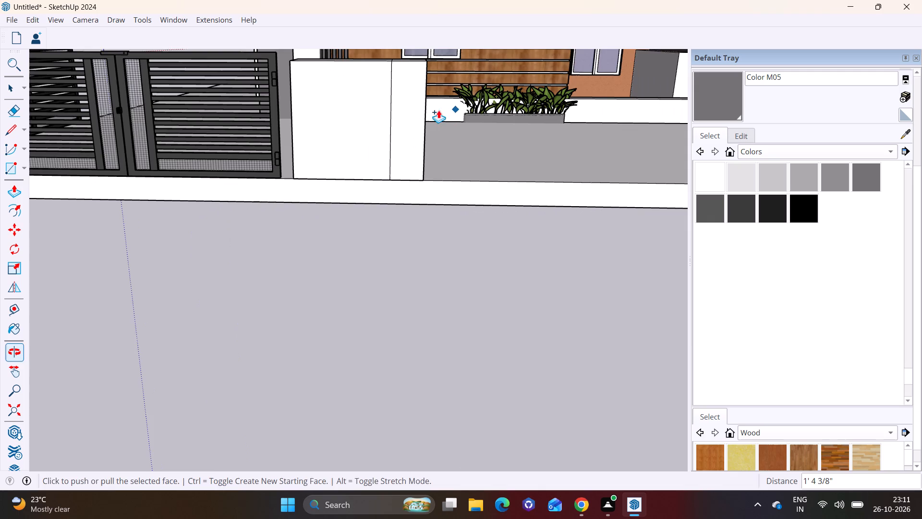
scroll(377, 110, up, 1)
shift+middle_drag(377, 110, 380, 246)
scroll(395, 197, up, 1)
middle_drag(395, 197, 400, 204)
key(space)
click(418, 192)
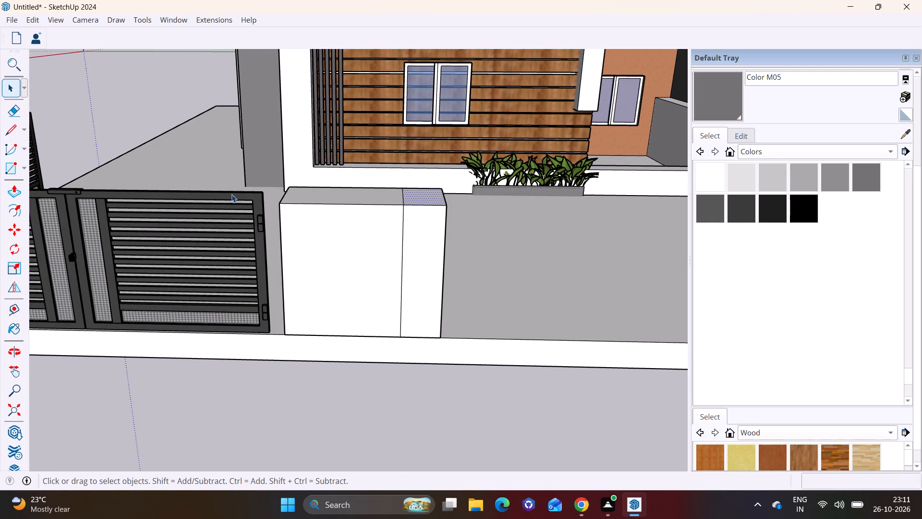
click(14, 193)
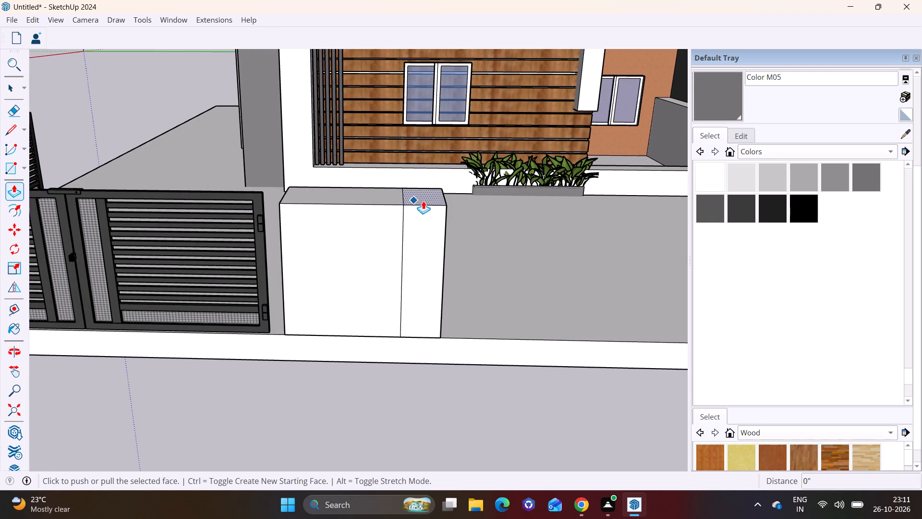
click(429, 196)
drag(420, 189, 415, 120)
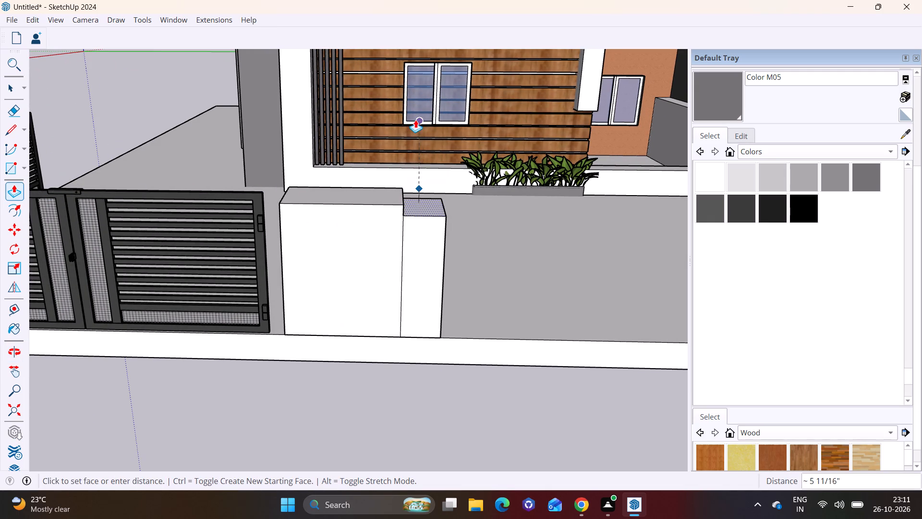
drag(415, 120, 415, 119)
click(422, 199)
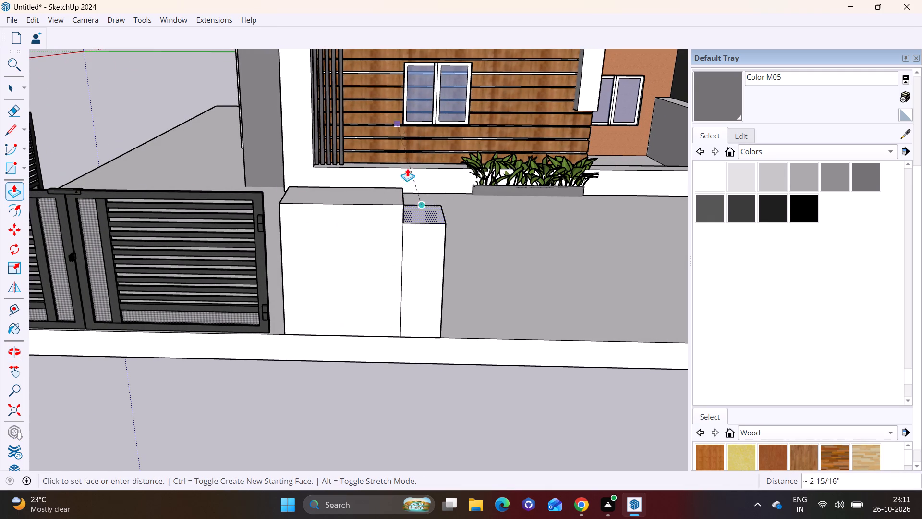
click(394, 76)
Raise the end pillar's top face a little further with Push/Pull.
scroll(344, 166, down, 4)
shift+middle_drag(260, 207, 419, 194)
middle_drag(287, 197, 301, 150)
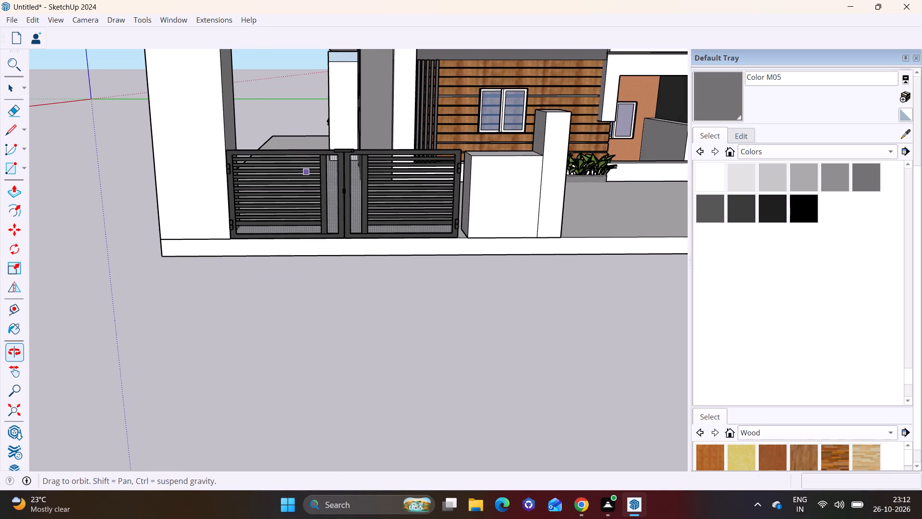
shift+middle_drag(435, 142, 401, 219)
scroll(474, 204, up, 2)
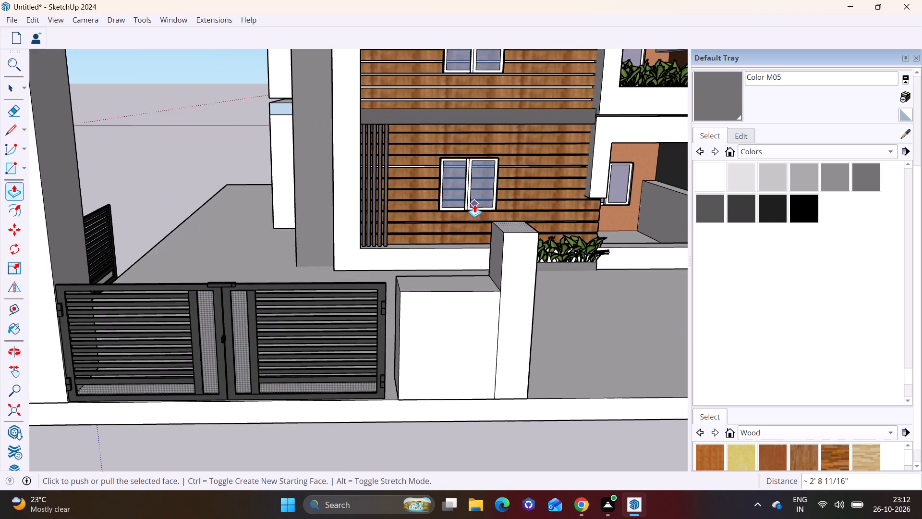
scroll(474, 204, up, 2)
scroll(518, 211, down, 2)
click(520, 228)
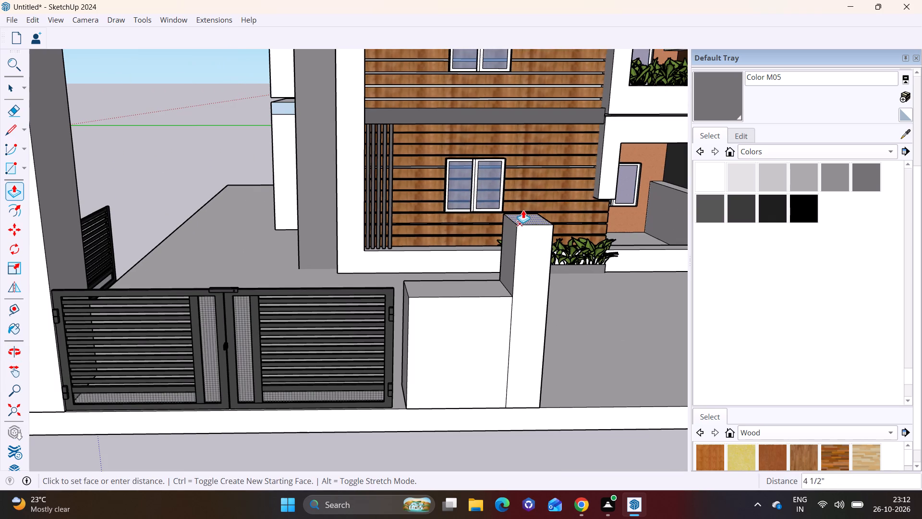
click(523, 200)
Draw a line across the end pillar's gate-facing side near the top, splitting off its upper portion.
click(10, 131)
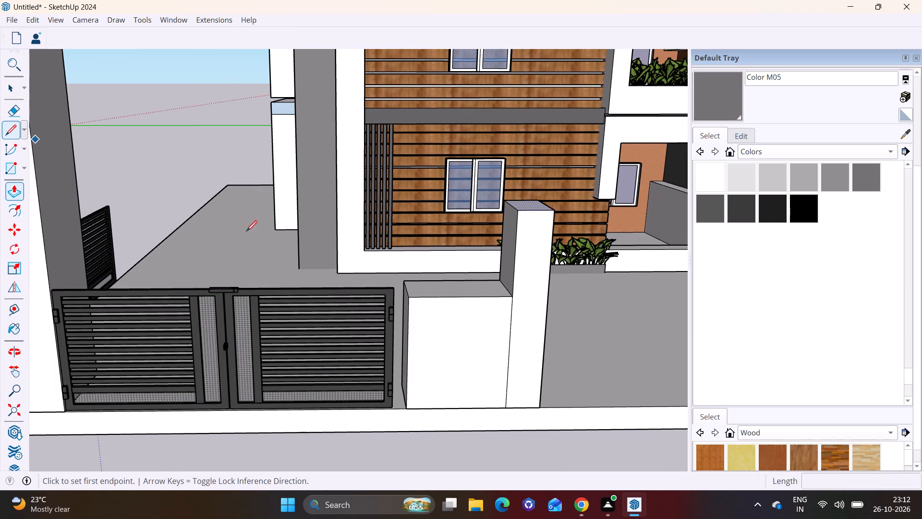
middle_drag(450, 259, 553, 259)
middle_drag(605, 233, 413, 252)
scroll(328, 247, up, 2)
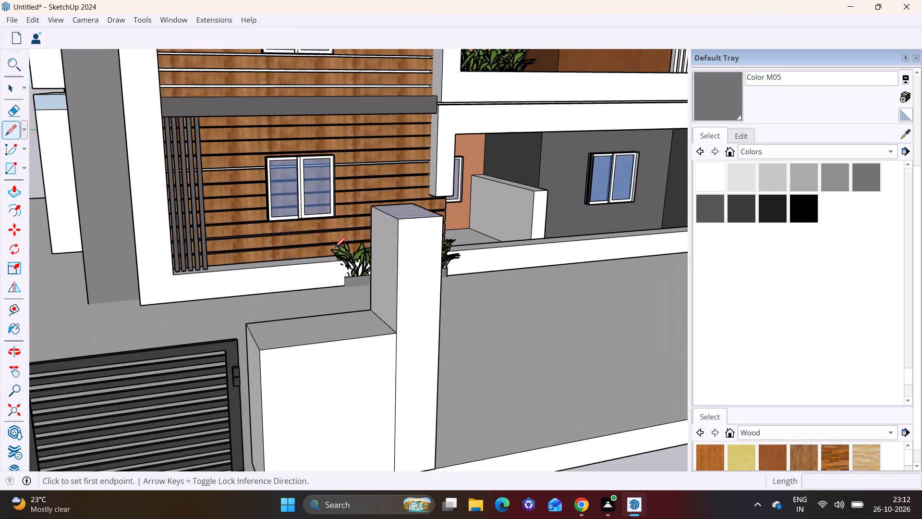
scroll(335, 247, up, 5)
scroll(428, 194, down, 2)
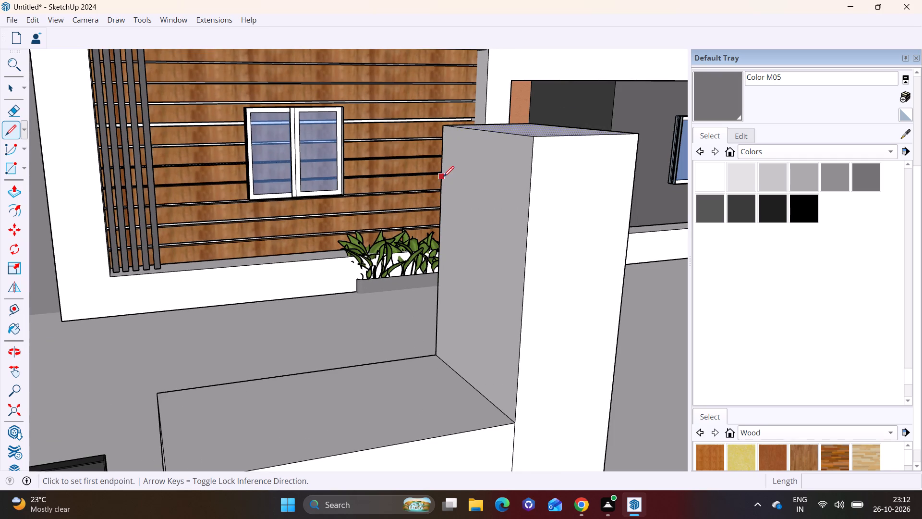
click(443, 177)
click(528, 200)
Push/Pull the pillar's split upper side face about 17' 5" over the gate to the corner pillar as a beam.
key(space)
click(507, 177)
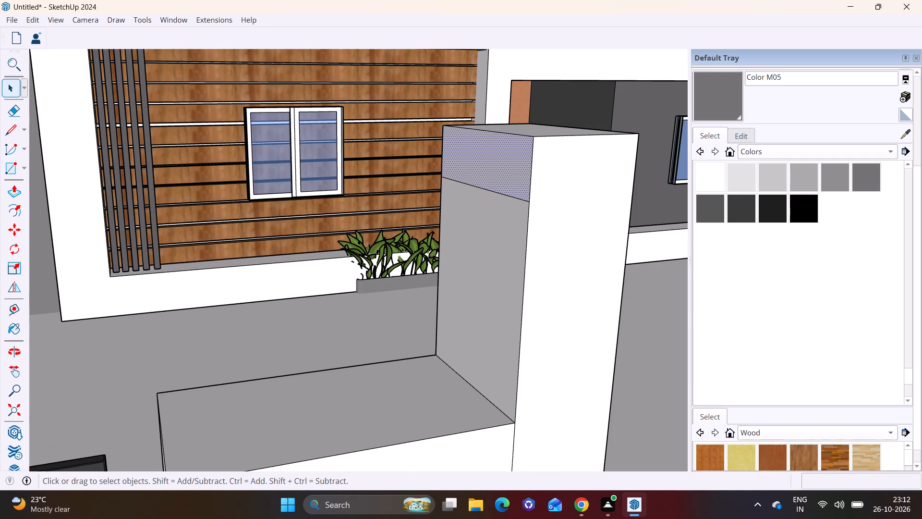
click(10, 185)
click(476, 171)
scroll(188, 204, down, 3)
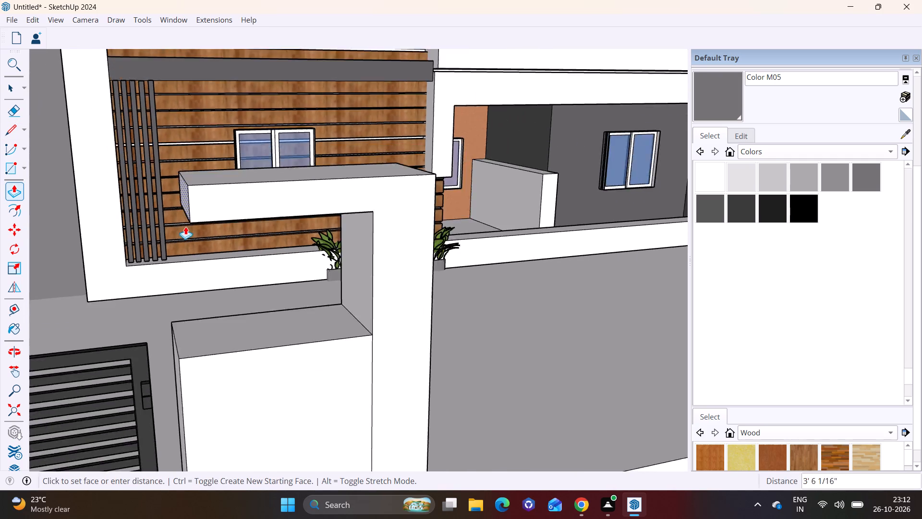
scroll(185, 226, down, 6)
shift+middle_drag(139, 236, 454, 223)
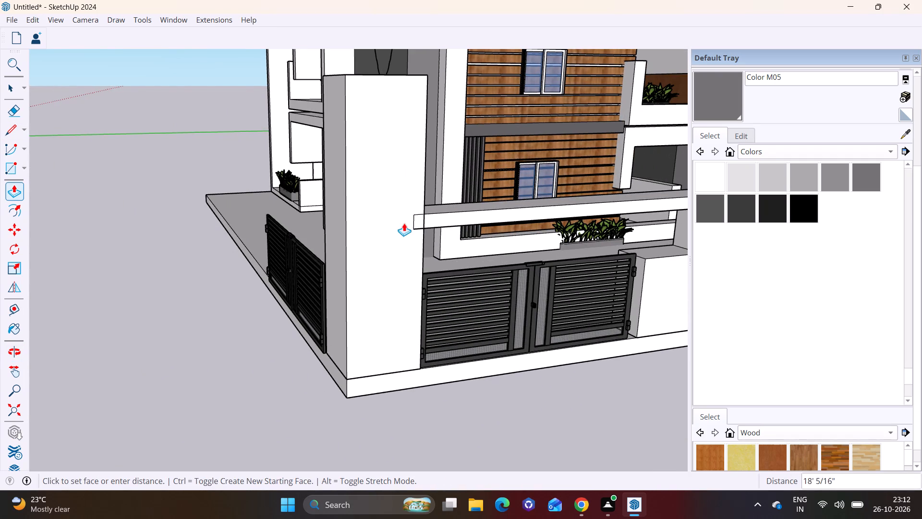
click(415, 220)
Examine the new beam, the corner pillar and the sign-side gate from around the building's corner.
scroll(349, 245, down, 2)
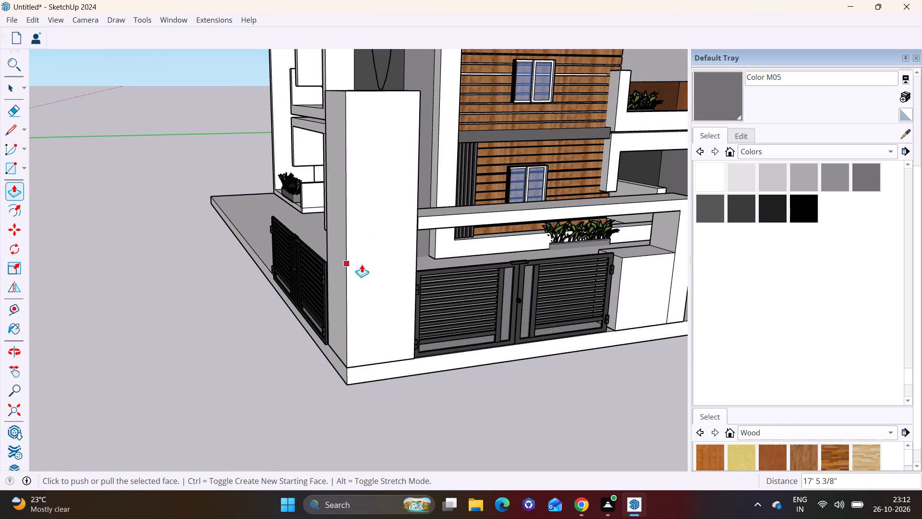
middle_drag(365, 264, 444, 251)
scroll(445, 250, down, 7)
middle_drag(421, 258, 469, 256)
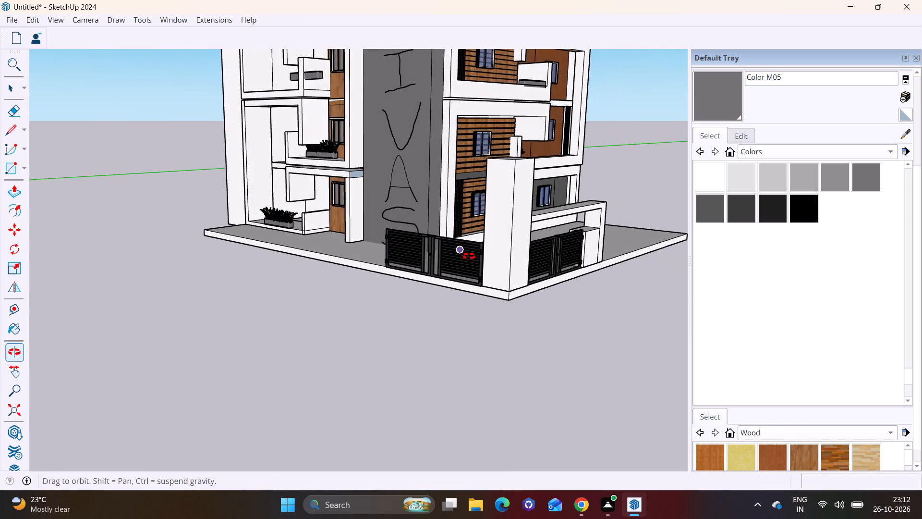
middle_drag(469, 256, 523, 236)
scroll(523, 236, up, 1)
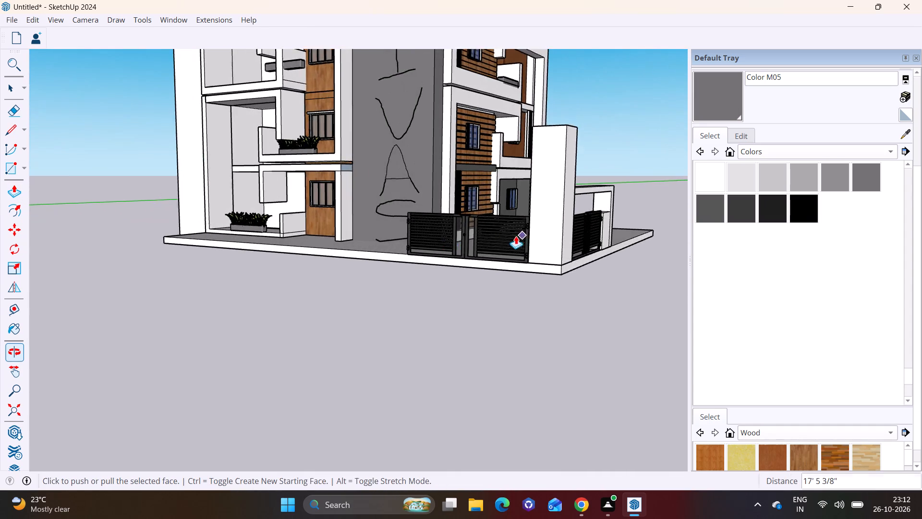
scroll(442, 239, up, 4)
middle_drag(388, 247, 396, 308)
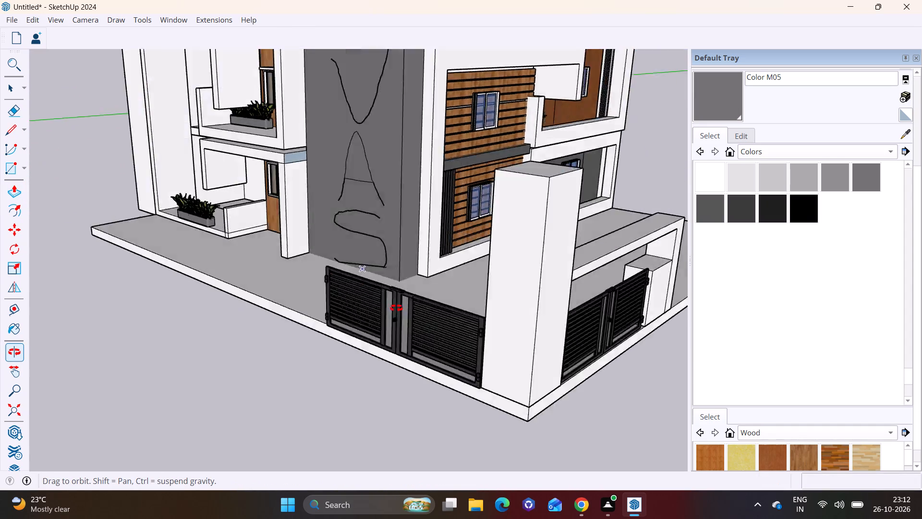
middle_drag(396, 308, 456, 308)
scroll(457, 293, up, 2)
shift+middle_drag(437, 283, 237, 282)
middle_drag(280, 303, 357, 306)
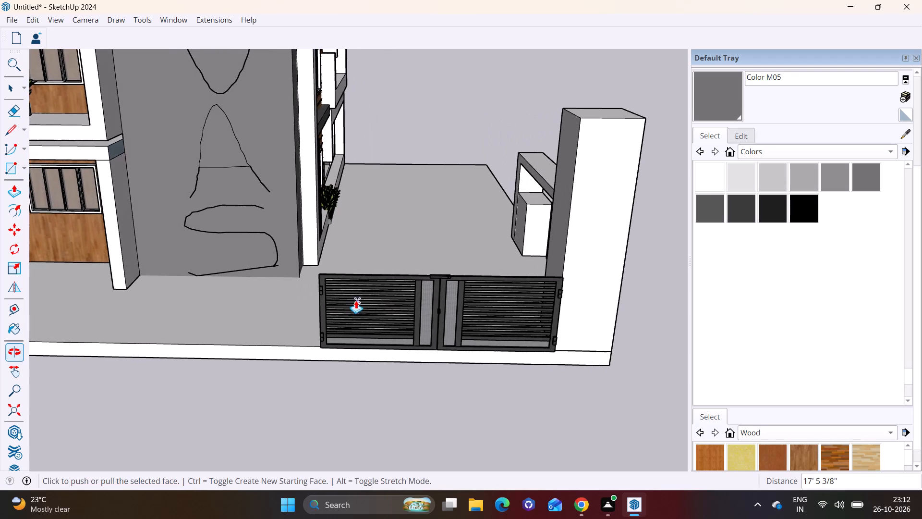
scroll(352, 298, up, 5)
shift+middle_drag(340, 302, 347, 259)
shift+scroll(345, 289, up, 1)
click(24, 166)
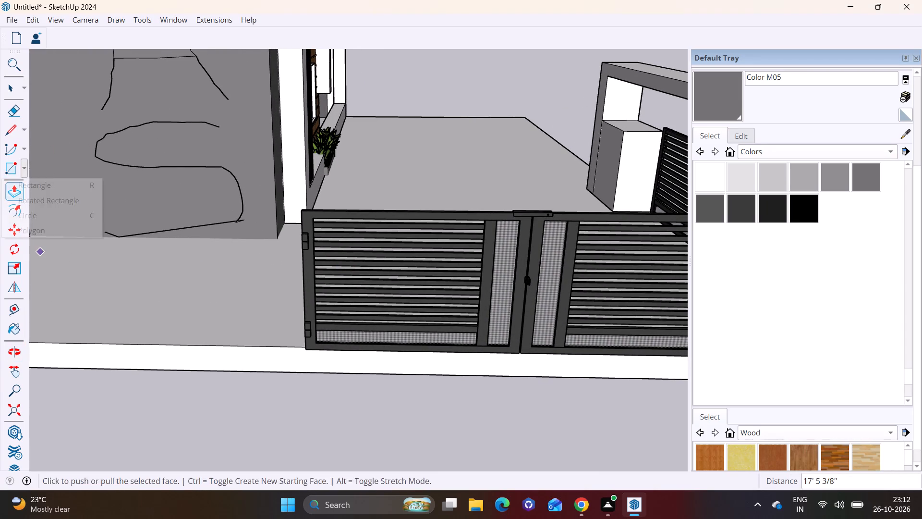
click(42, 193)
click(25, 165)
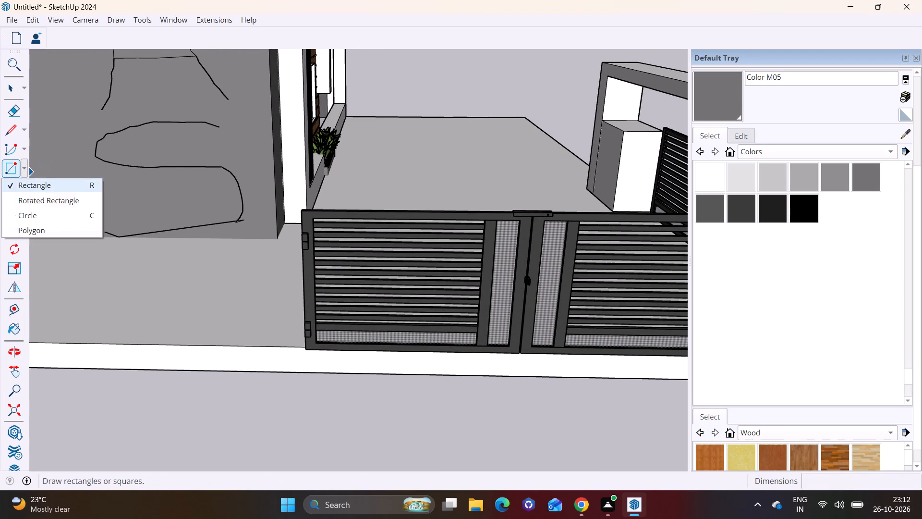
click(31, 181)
Move the sign-side gate about 2 1/8" inward from the slab's outer edge, onto the slab.
middle_drag(220, 299, 256, 347)
shift+middle_drag(369, 383, 375, 243)
scroll(356, 271, up, 3)
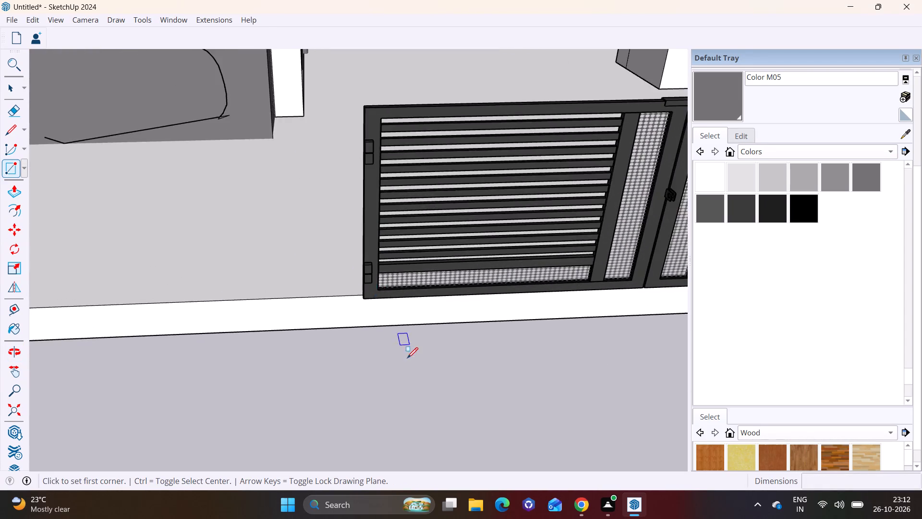
scroll(407, 358, up, 6)
middle_drag(348, 288, 425, 295)
key(space)
click(486, 264)
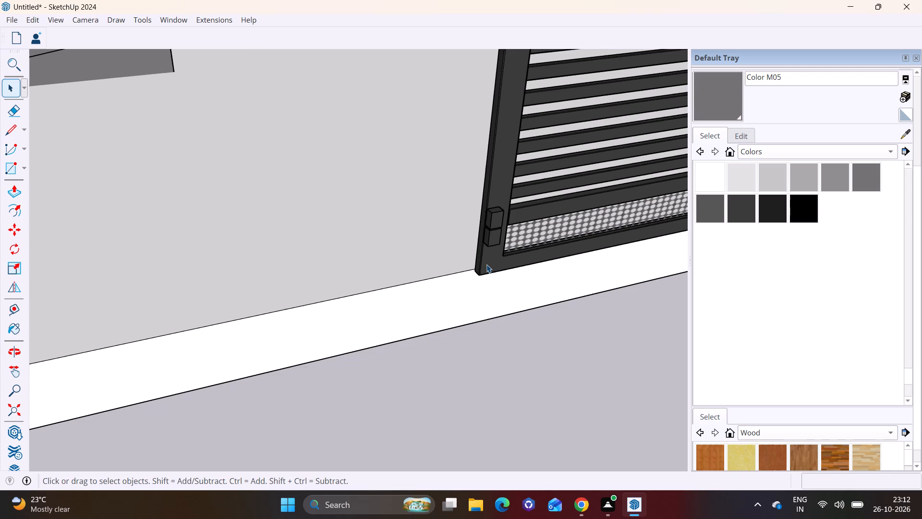
key(m)
click(485, 284)
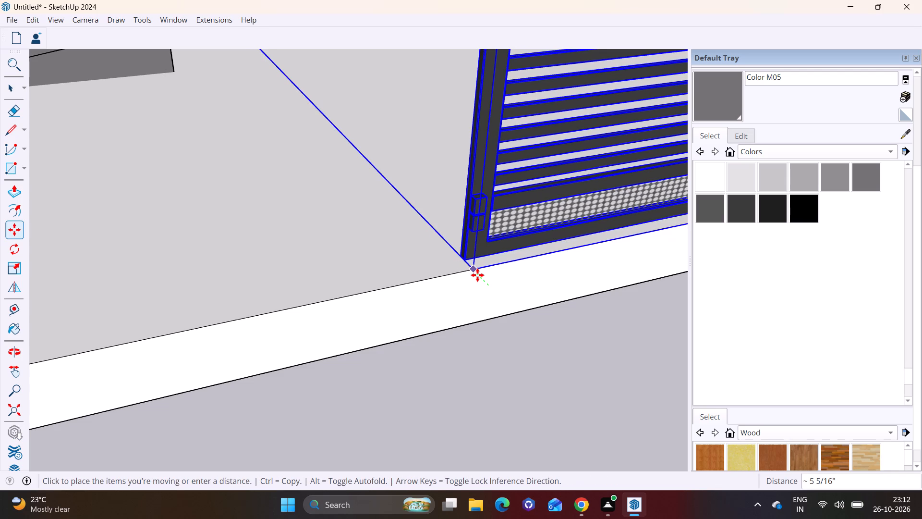
click(485, 276)
key(space)
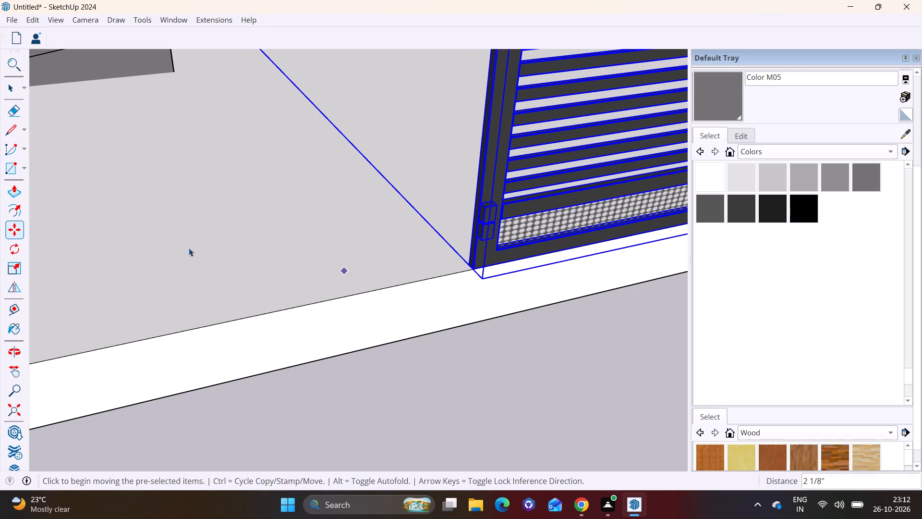
Draw a small rectangle on the slab along its outer edge, just beyond the sign-side gate's free end.
click(25, 172)
click(32, 182)
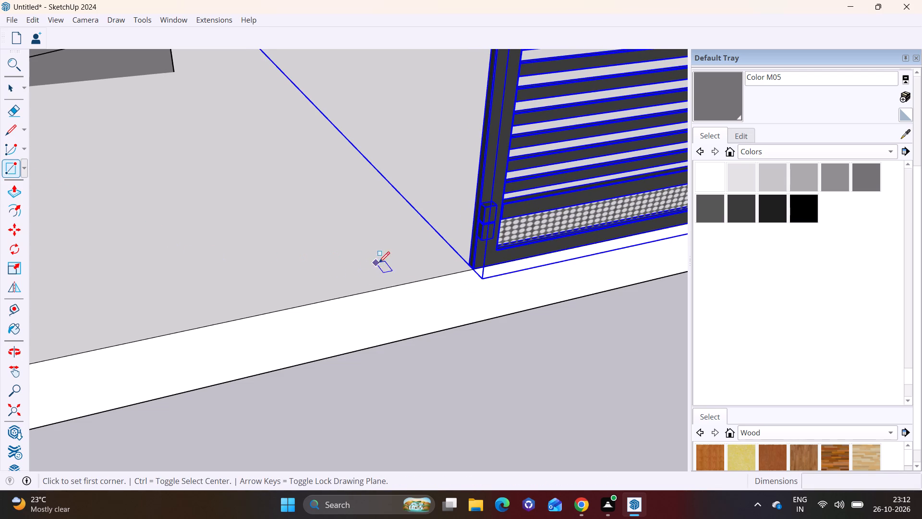
key(space)
click(399, 266)
click(23, 169)
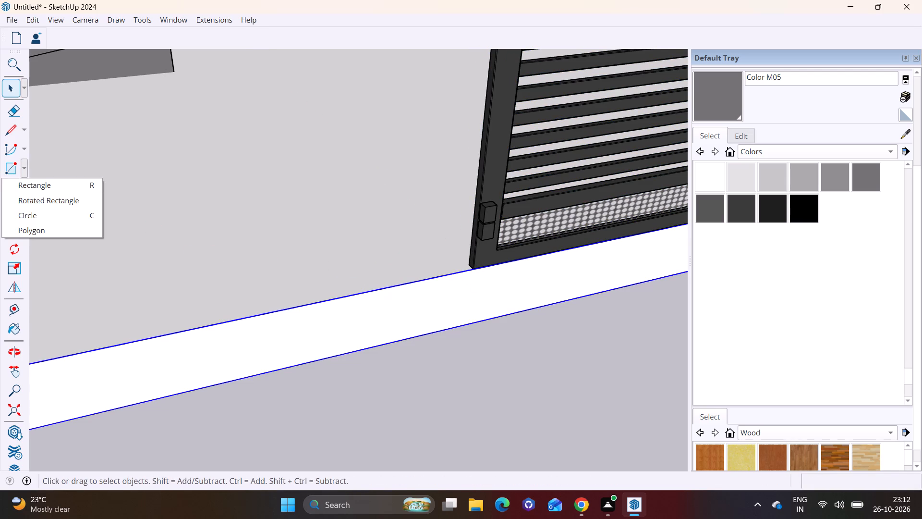
click(28, 181)
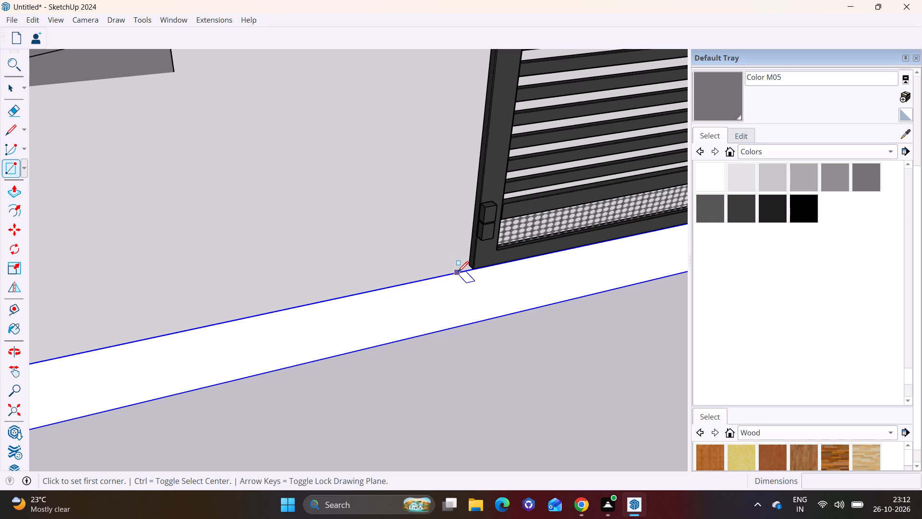
click(459, 272)
click(408, 261)
key(space)
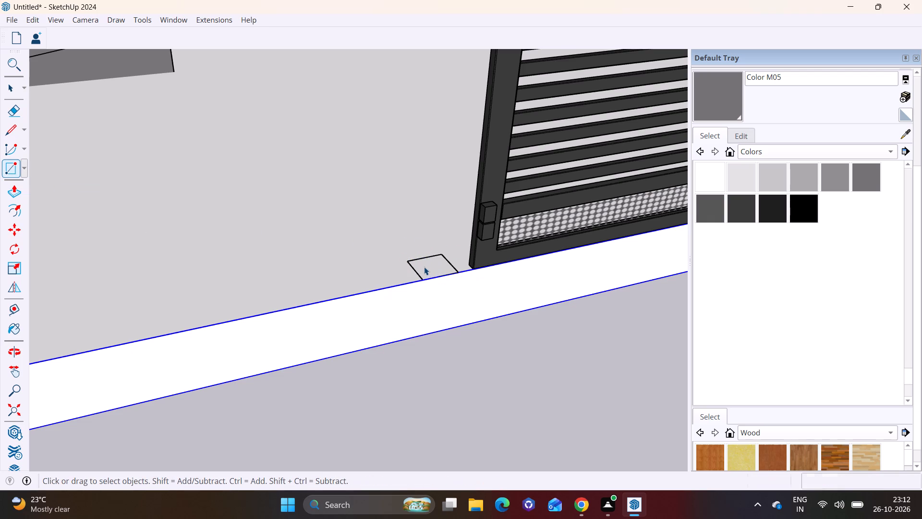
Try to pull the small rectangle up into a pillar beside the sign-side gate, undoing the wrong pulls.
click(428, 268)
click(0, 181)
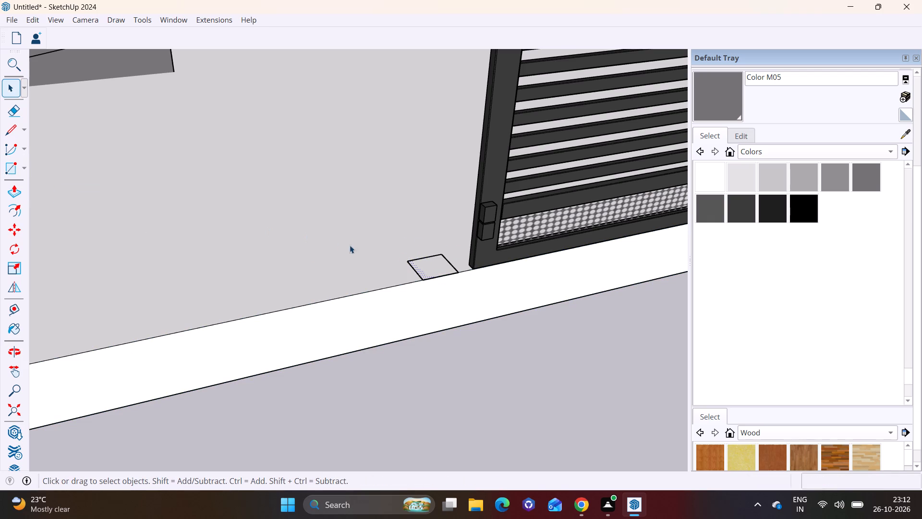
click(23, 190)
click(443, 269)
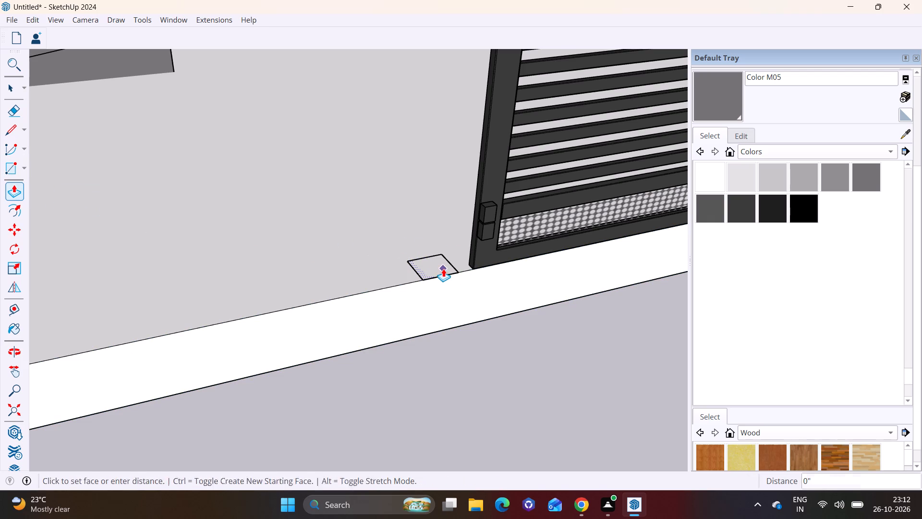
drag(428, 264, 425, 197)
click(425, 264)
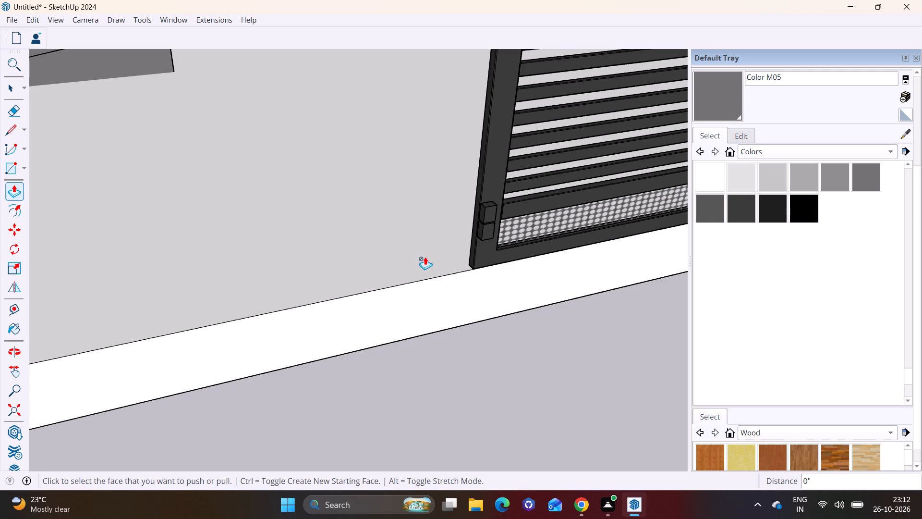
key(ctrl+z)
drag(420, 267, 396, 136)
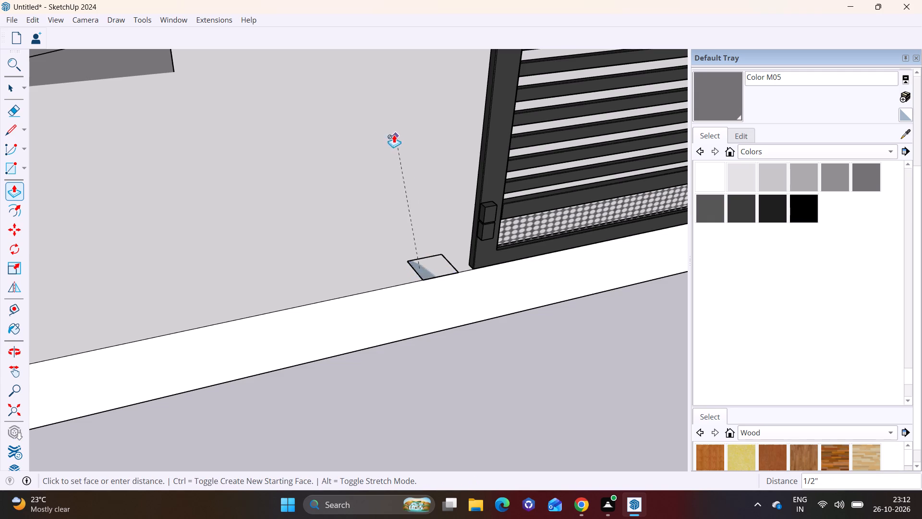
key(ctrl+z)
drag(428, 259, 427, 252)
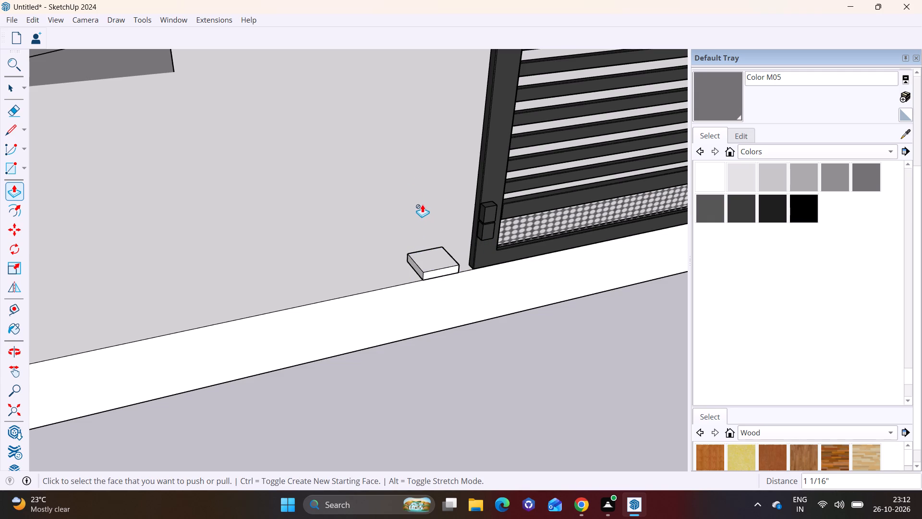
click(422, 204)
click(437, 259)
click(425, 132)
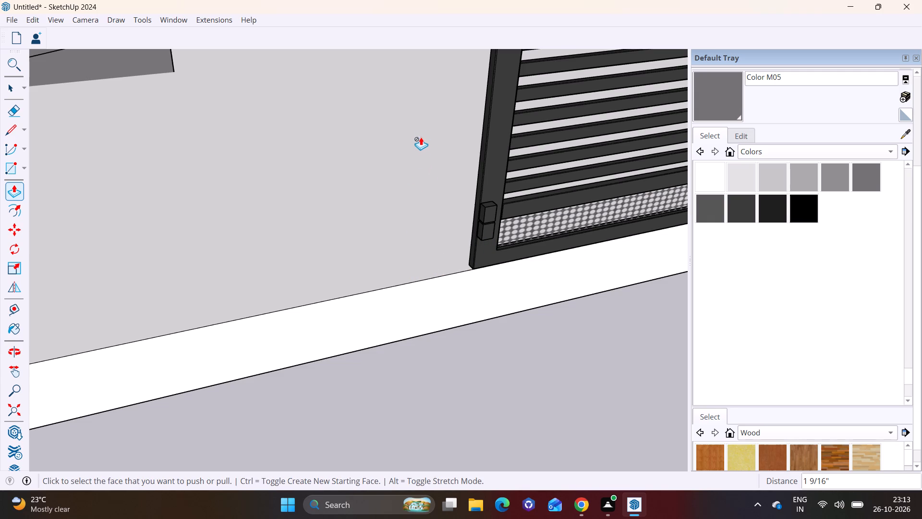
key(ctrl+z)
Push/Pull the small rectangle's top face upward in stages into a slim pillar rising above the sign-side gate's top.
click(448, 253)
click(440, 252)
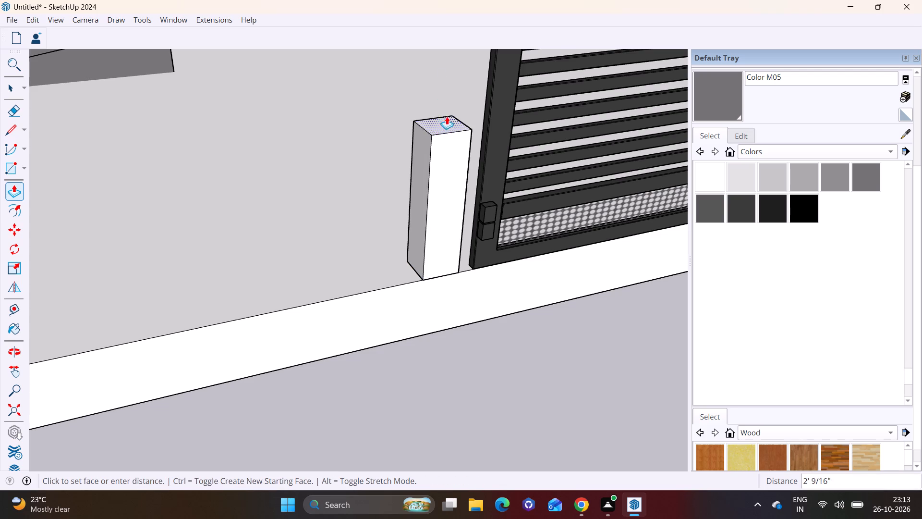
click(447, 99)
scroll(449, 110, down, 2)
shift+middle_drag(449, 119, 449, 126)
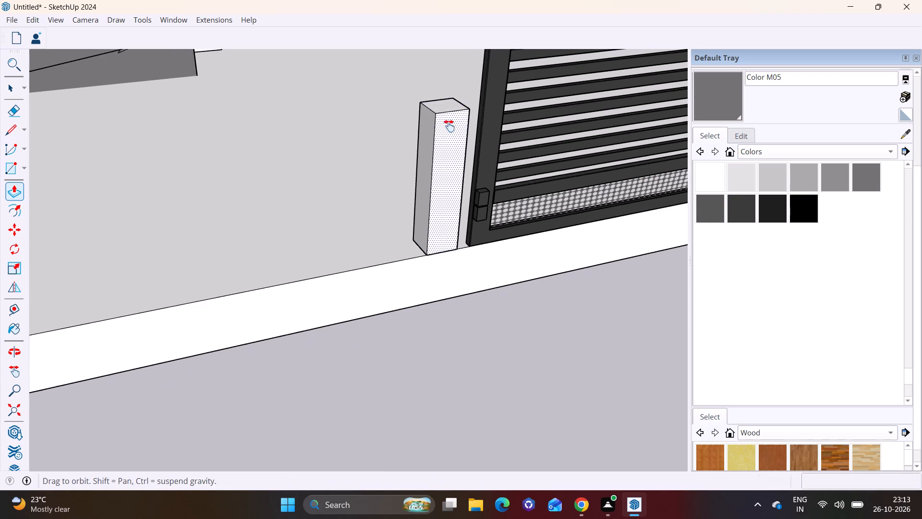
shift+middle_drag(449, 126, 235, 337)
click(231, 320)
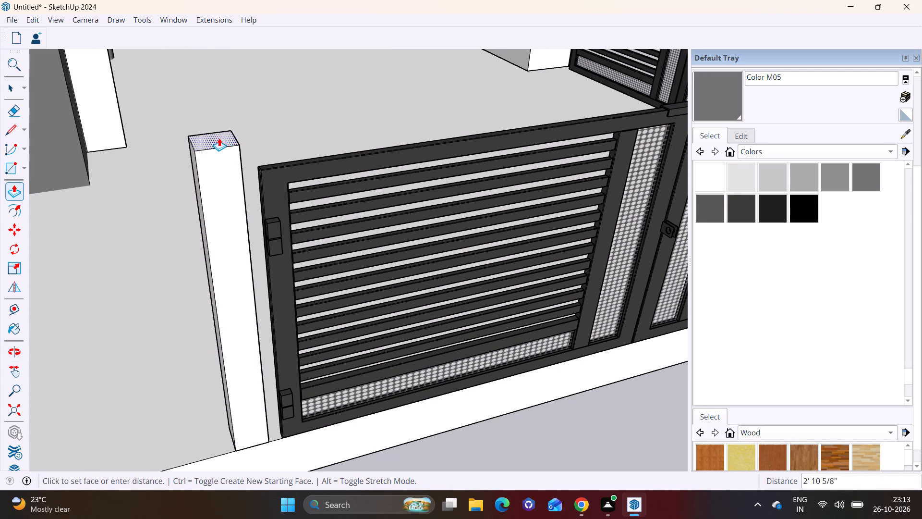
click(219, 122)
shift+middle_drag(227, 125, 152, 277)
scroll(157, 272, down, 5)
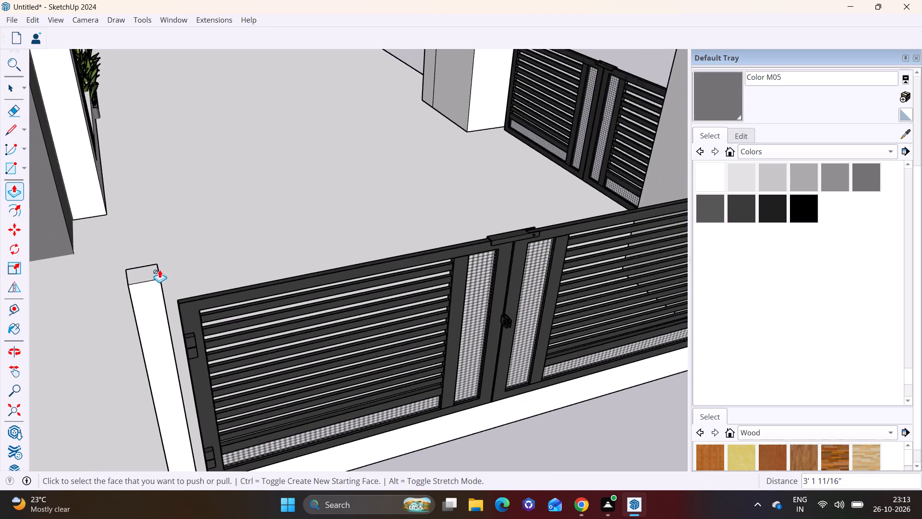
scroll(159, 270, down, 6)
click(157, 269)
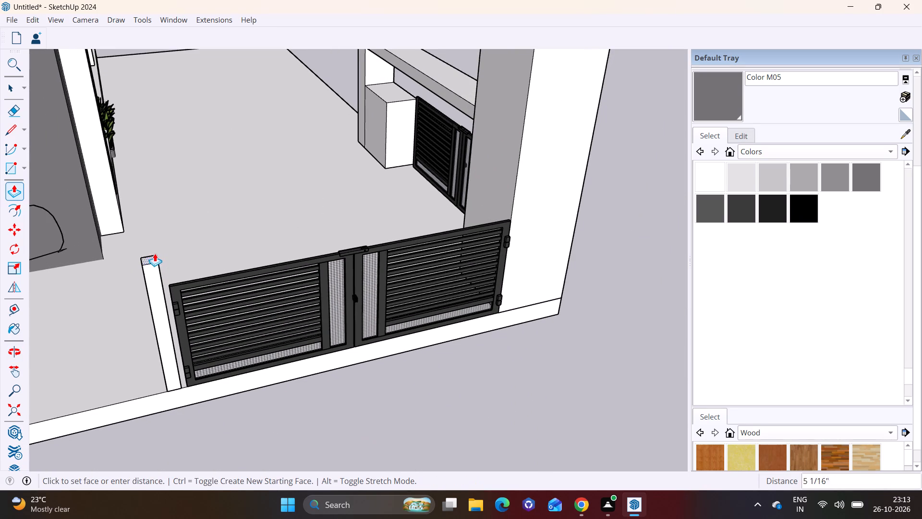
click(152, 238)
Start a rectangle on the corner pillar's inner face beside the sign-side gate.
middle_drag(270, 233, 425, 206)
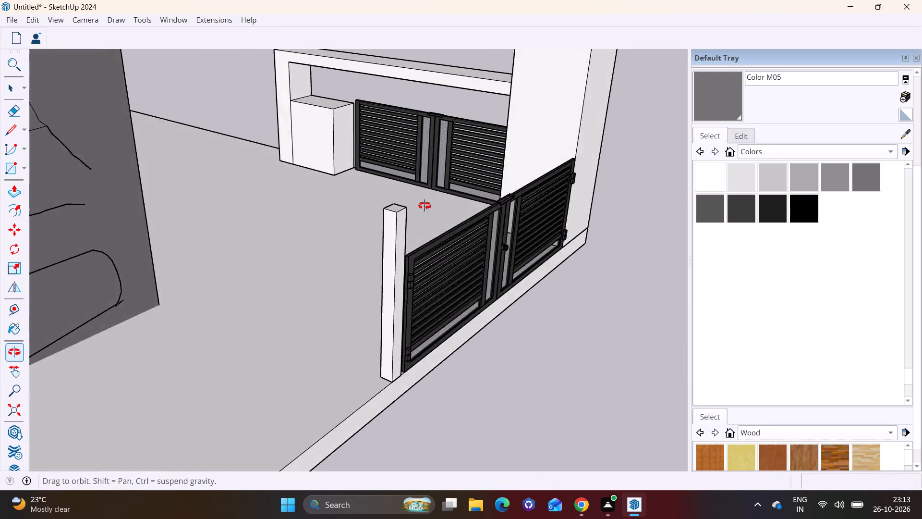
middle_drag(425, 206, 516, 183)
scroll(574, 50, up, 7)
middle_drag(505, 102, 577, 111)
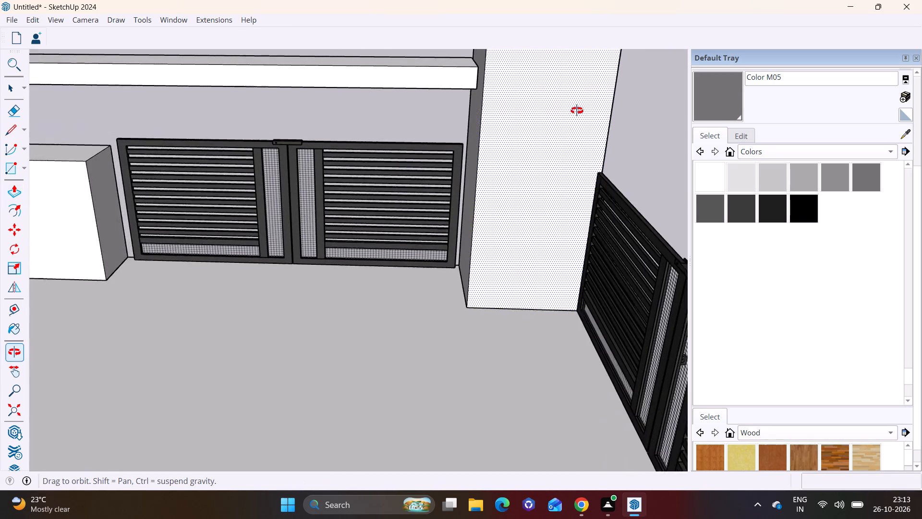
middle_drag(577, 111, 588, 102)
click(24, 166)
click(30, 184)
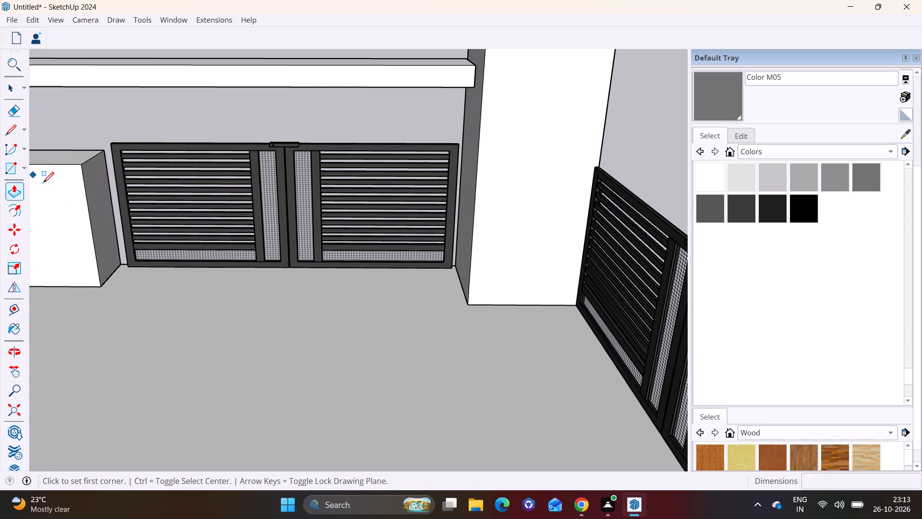
scroll(565, 89, down, 2)
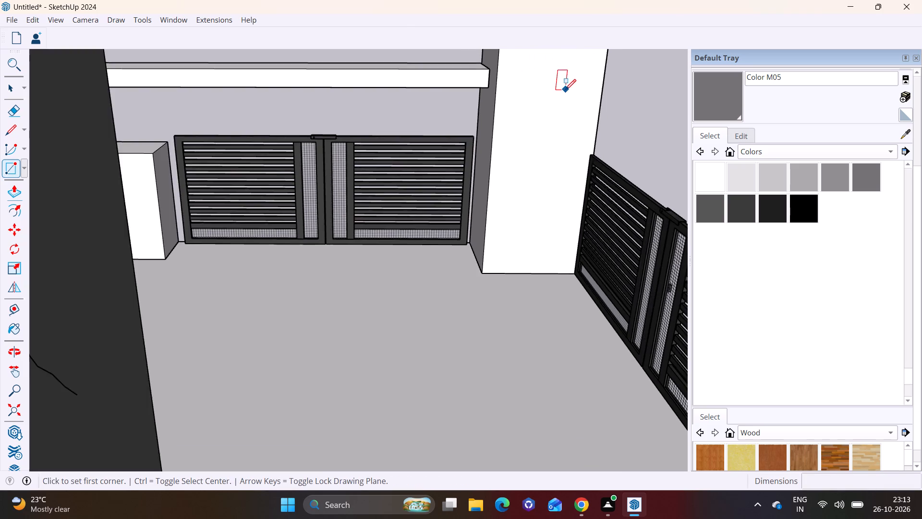
scroll(565, 90, down, 2)
scroll(555, 110, down, 19)
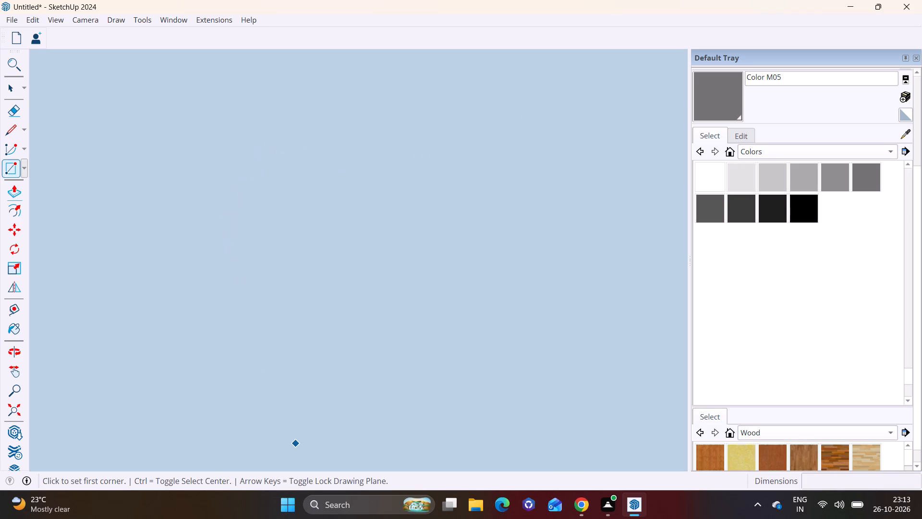
scroll(357, 518, down, 18)
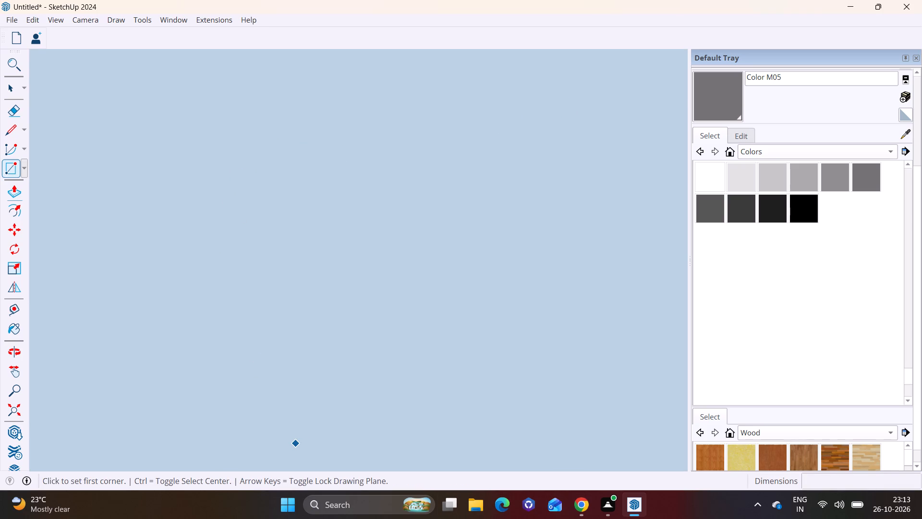
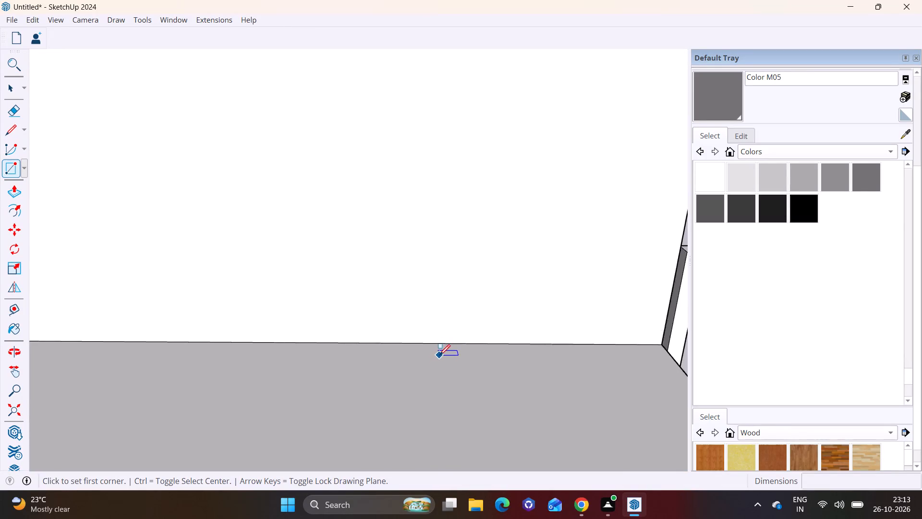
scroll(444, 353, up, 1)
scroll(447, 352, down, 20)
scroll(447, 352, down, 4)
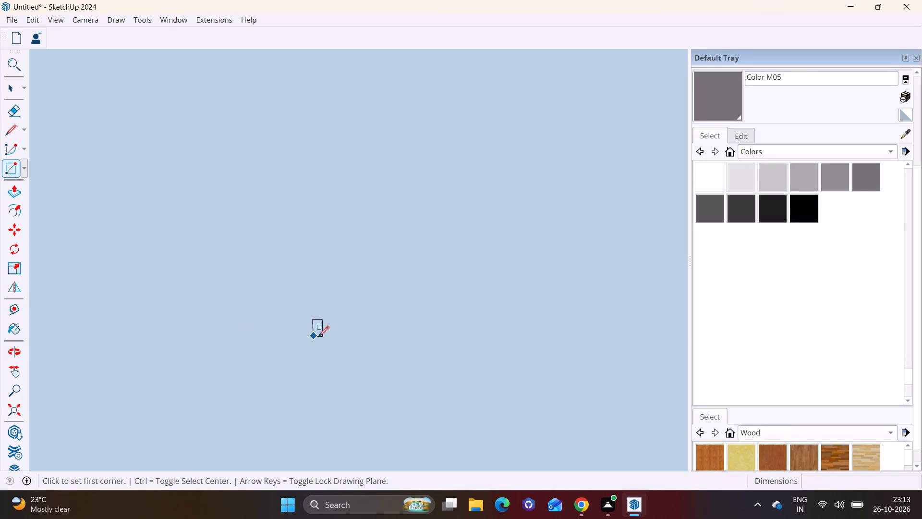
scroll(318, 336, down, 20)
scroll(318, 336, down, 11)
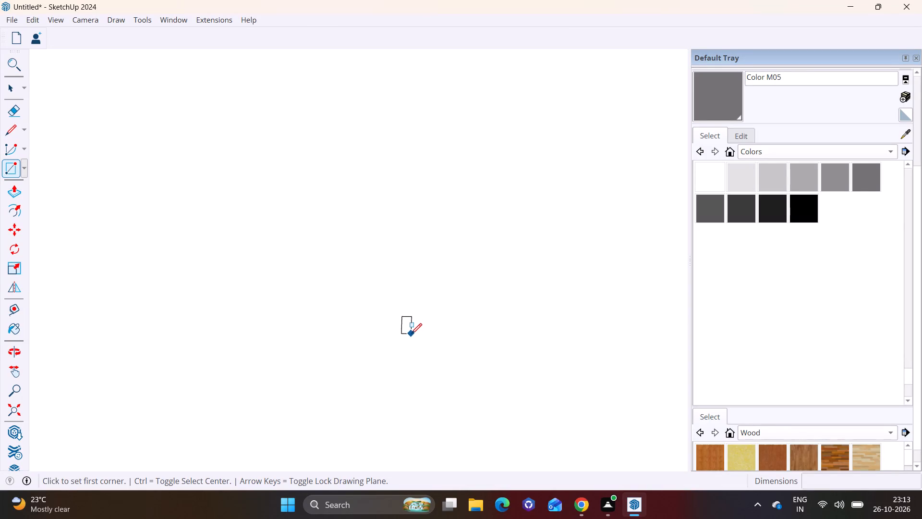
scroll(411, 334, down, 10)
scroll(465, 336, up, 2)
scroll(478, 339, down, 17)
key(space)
Draw a line about 6 1/2" long across the slim pillar's gate-facing side, a little below its top.
scroll(458, 331, up, 1)
scroll(463, 329, down, 10)
middle_drag(628, 318, 256, 325)
shift+scroll(254, 326, up, 1)
scroll(317, 309, down, 5)
scroll(326, 317, up, 1)
scroll(345, 312, down, 13)
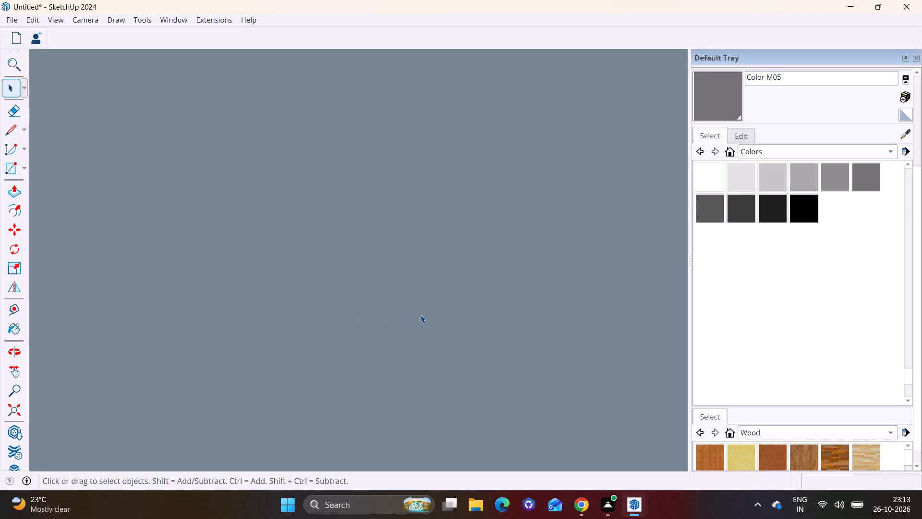
scroll(421, 315, down, 19)
shift+middle_drag(452, 322, 165, 273)
scroll(359, 277, down, 7)
middle_drag(422, 304, 267, 300)
scroll(434, 291, down, 5)
scroll(437, 296, up, 1)
scroll(457, 311, down, 6)
shift+middle_drag(570, 361, 373, 224)
shift+scroll(373, 224, down, 5)
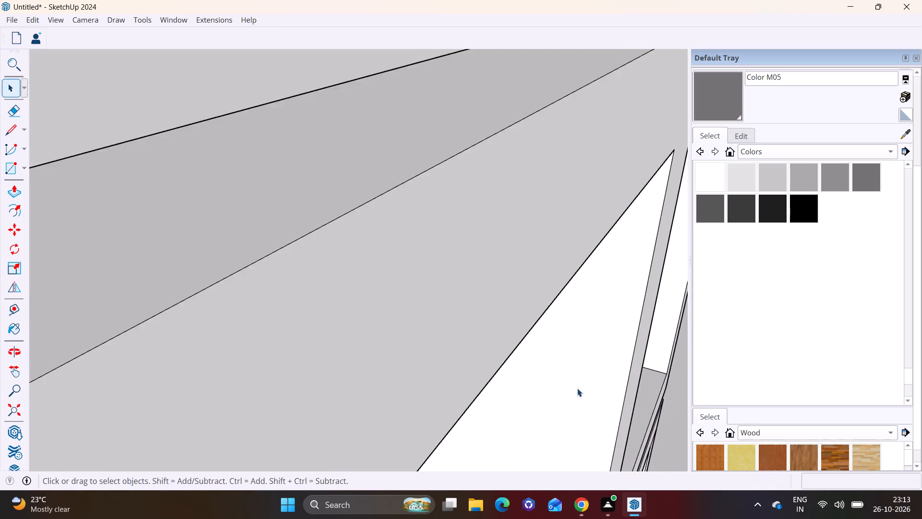
shift+middle_drag(583, 388, 397, 232)
scroll(486, 360, down, 3)
shift+middle_drag(511, 395, 416, 202)
middle_drag(409, 320, 370, 193)
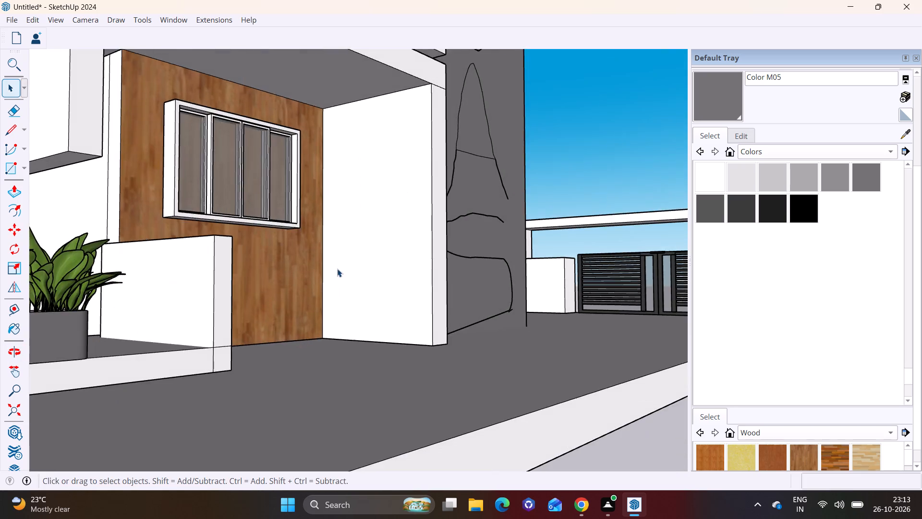
scroll(338, 275, down, 11)
scroll(532, 303, up, 9)
middle_drag(511, 267, 485, 270)
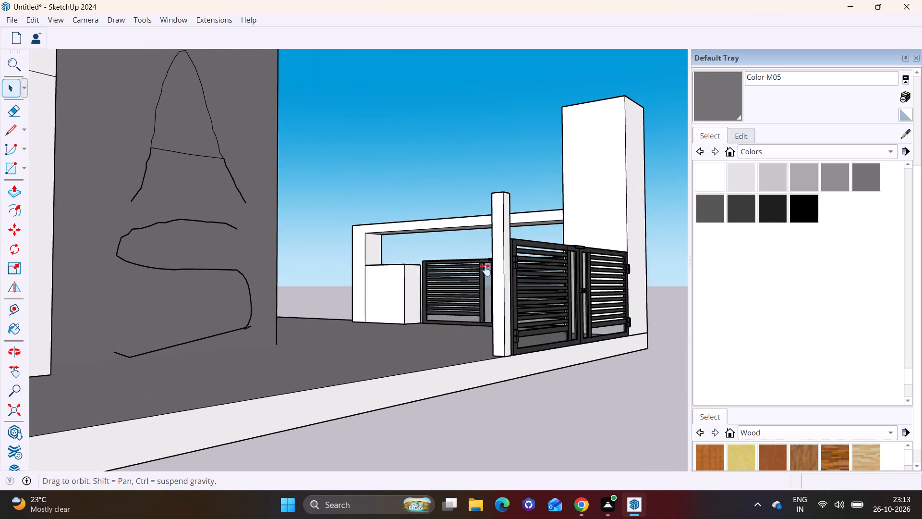
middle_drag(485, 270, 398, 286)
middle_drag(388, 268, 281, 286)
scroll(296, 259, up, 4)
middle_drag(360, 255, 324, 262)
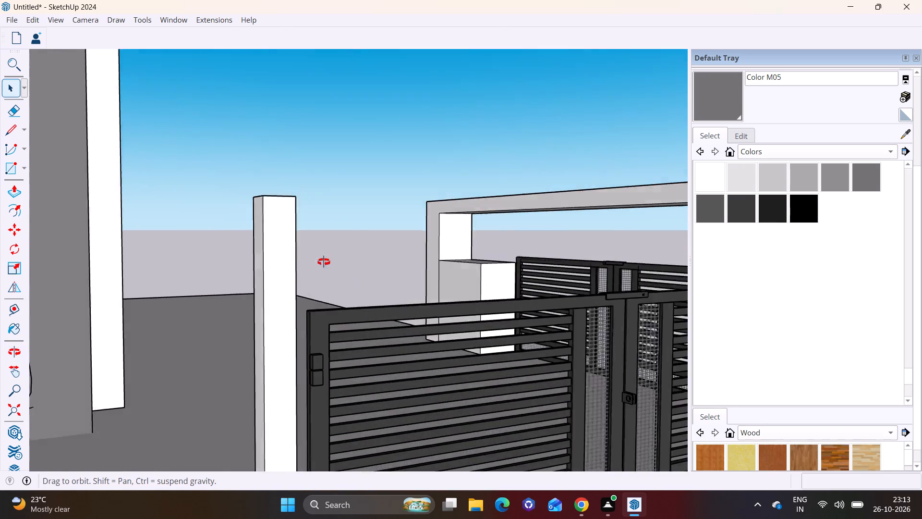
middle_drag(324, 262, 267, 268)
shift+middle_drag(269, 269, 413, 266)
middle_drag(572, 308, 484, 309)
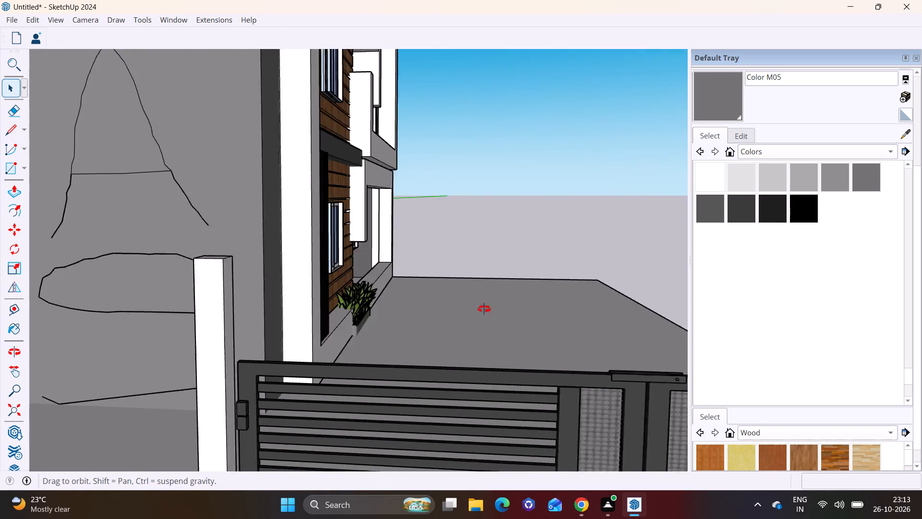
middle_drag(484, 309, 442, 303)
shift+middle_drag(254, 251, 380, 258)
middle_drag(198, 278, 188, 274)
scroll(188, 263, up, 3)
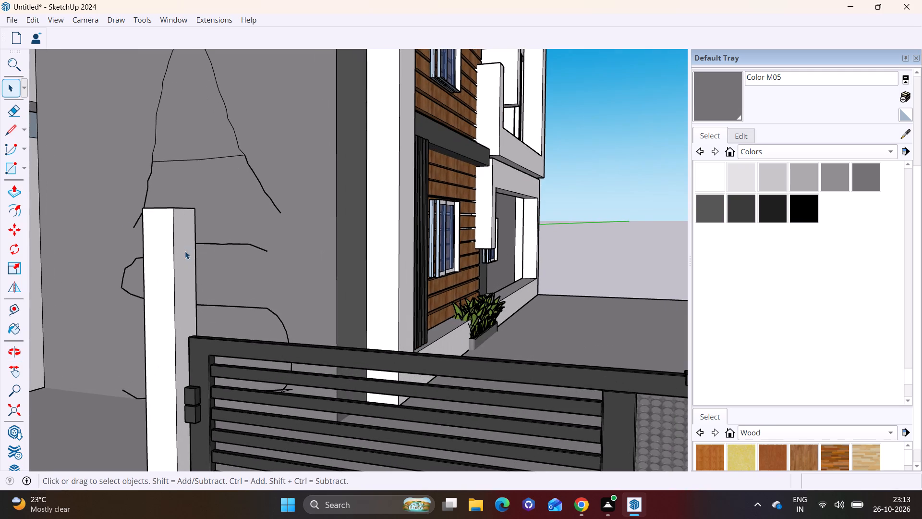
click(12, 134)
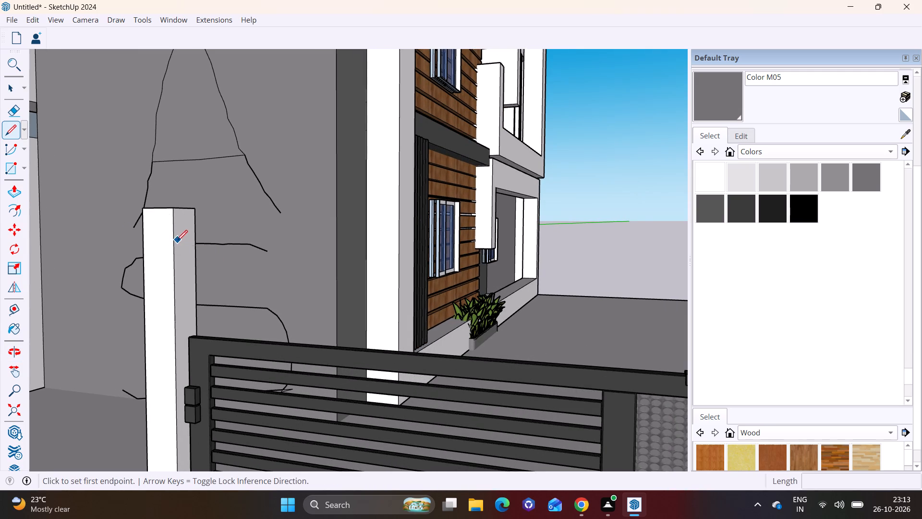
click(173, 241)
click(196, 237)
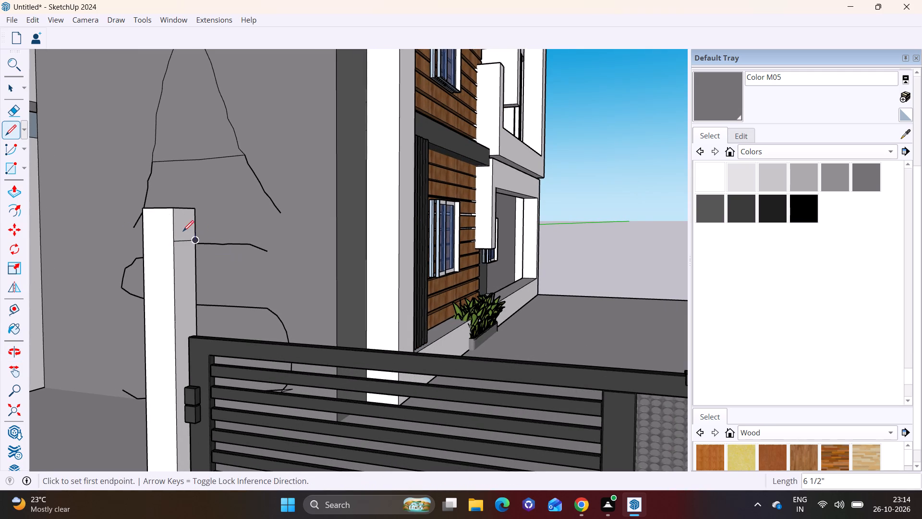
click(183, 231)
key(space)
Push/Pull the top portion of the slim pillar's gate-facing side about 14' 11" to the corner pillar as an overhead beam.
click(180, 232)
click(8, 193)
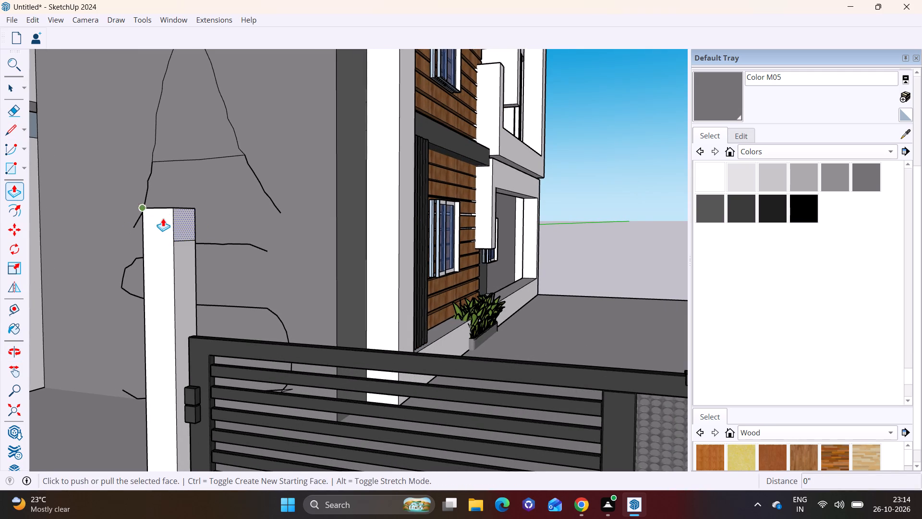
click(173, 222)
scroll(402, 283, down, 8)
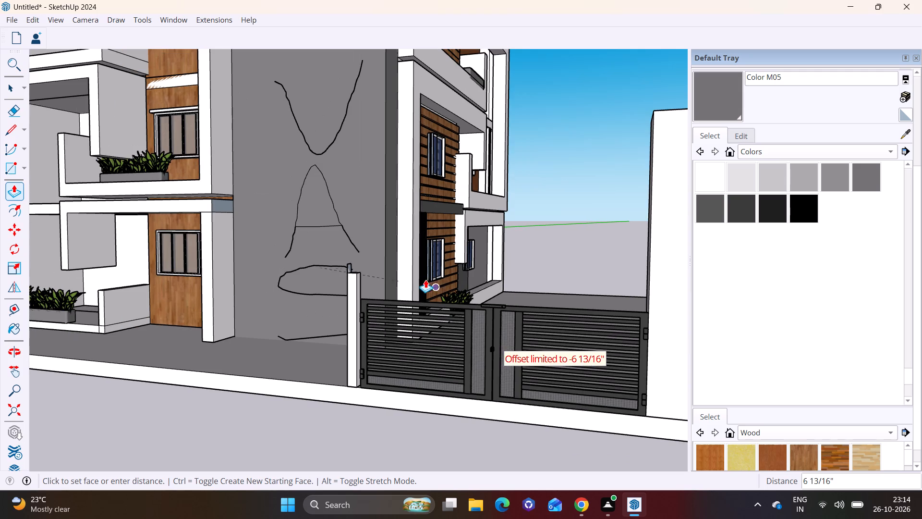
scroll(508, 275, up, 4)
shift+middle_drag(611, 288, 365, 273)
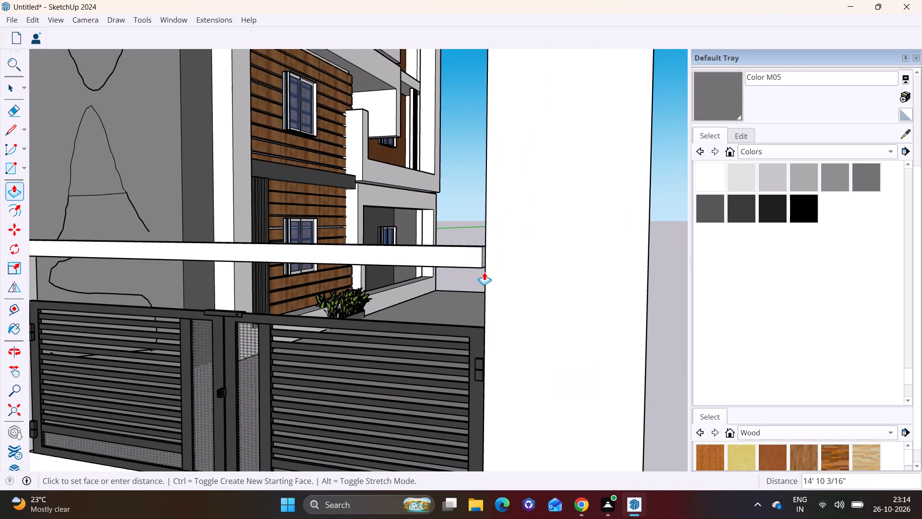
click(484, 272)
Push/Pull the sign-side beam's top face up about 8 7/8", and adjust it by about 1 1/2".
scroll(490, 299, down, 8)
middle_drag(508, 303, 401, 309)
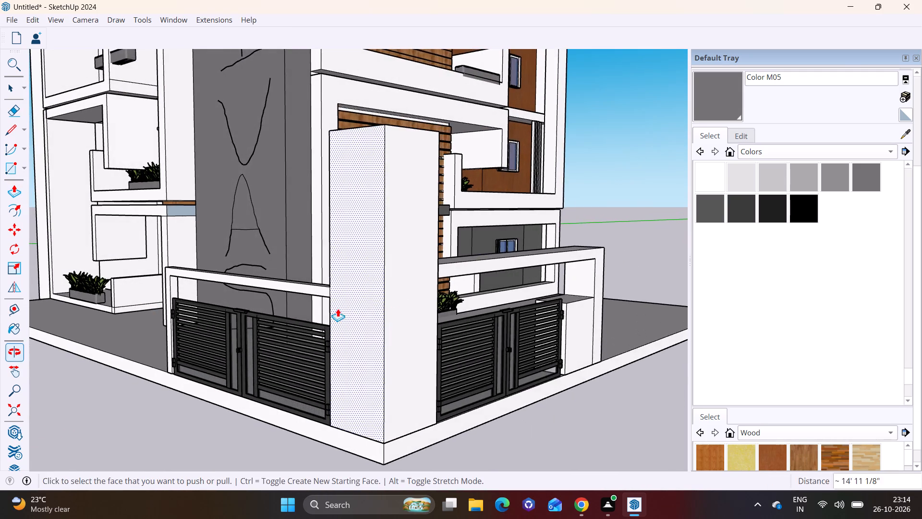
scroll(332, 301, up, 3)
middle_drag(315, 278, 299, 339)
scroll(263, 340, up, 3)
click(209, 363)
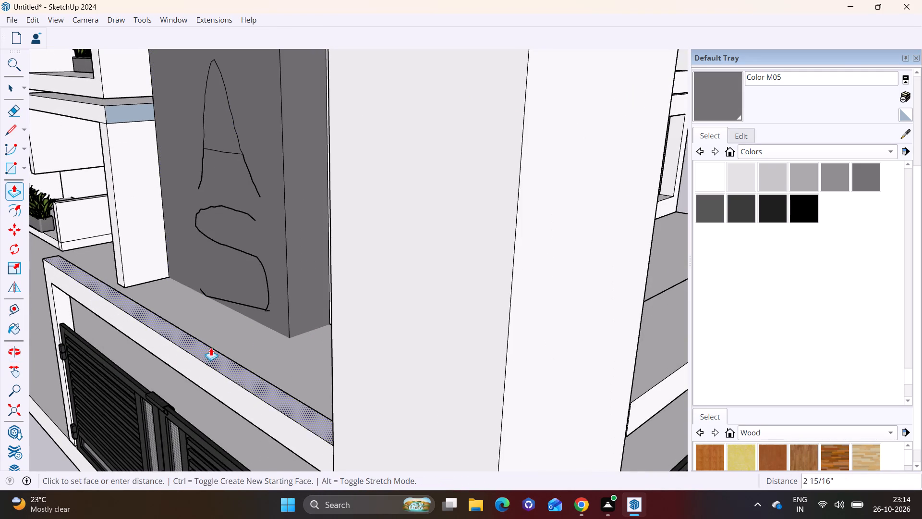
click(210, 334)
scroll(281, 355, down, 4)
middle_drag(348, 364, 365, 302)
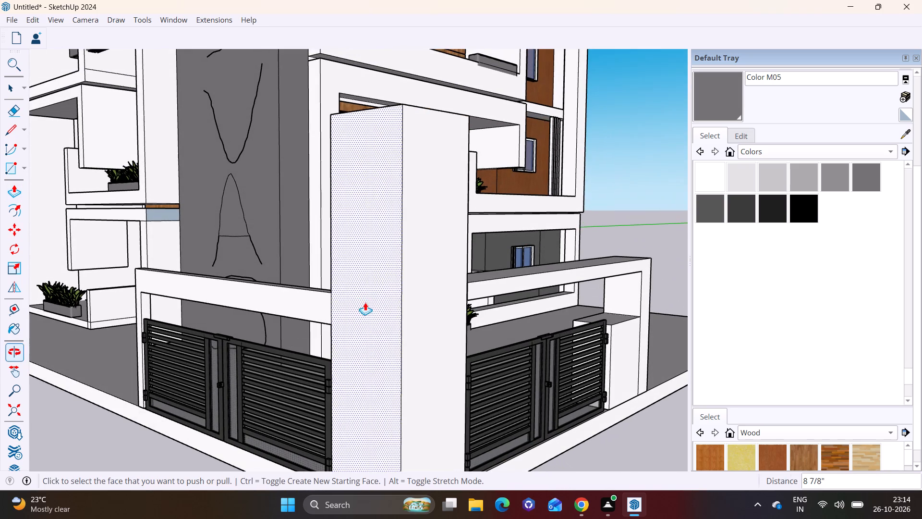
middle_drag(267, 284, 246, 361)
scroll(239, 356, up, 3)
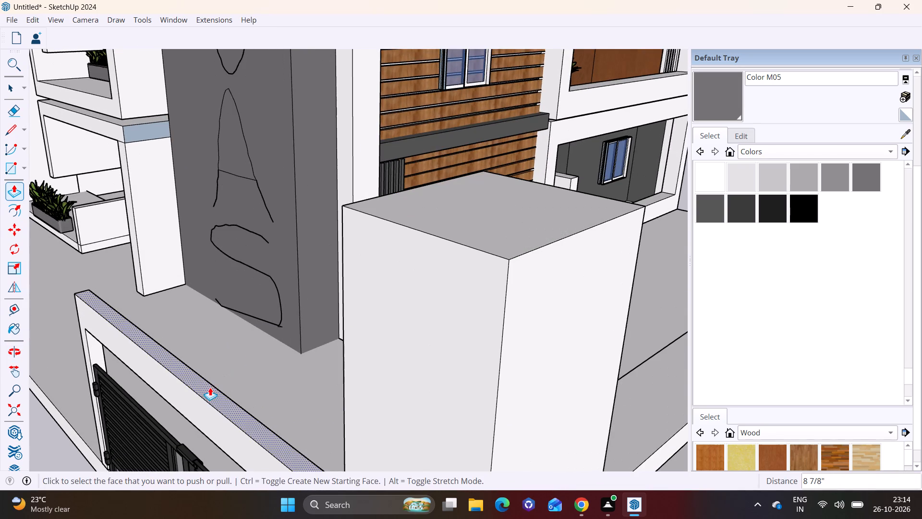
click(210, 387)
click(208, 390)
click(208, 393)
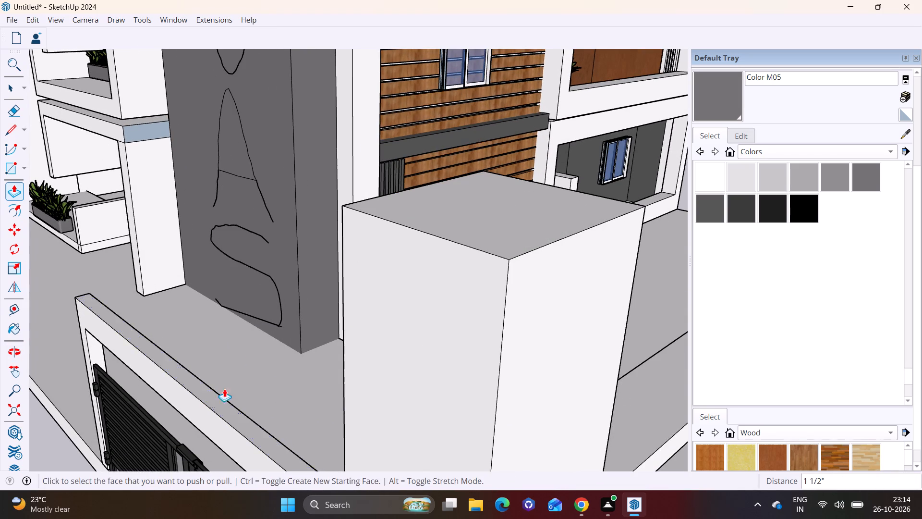
Thicken the sign-side beam and its slim pillar by pulling their building-facing side about 5 13/16".
middle_drag(288, 378, 134, 398)
middle_drag(114, 358, 310, 334)
middle_drag(278, 338, 223, 346)
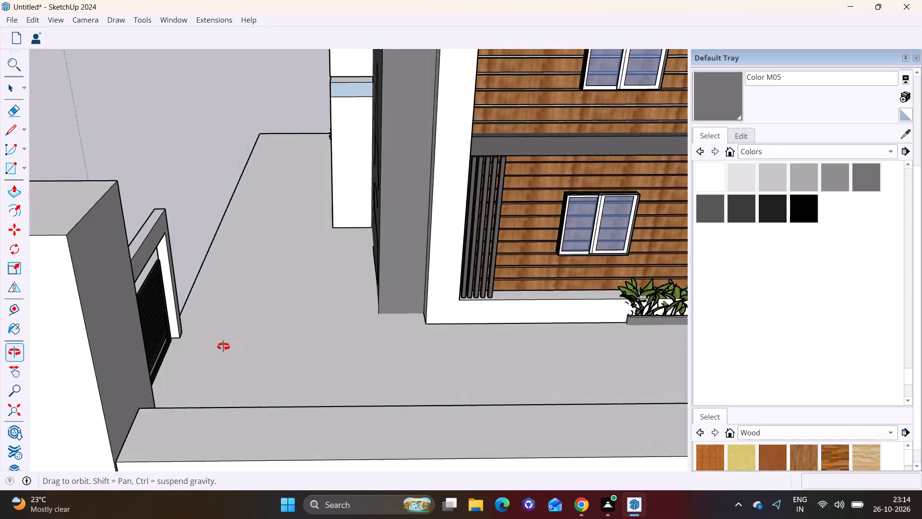
middle_drag(223, 346, 206, 349)
click(111, 265)
click(121, 264)
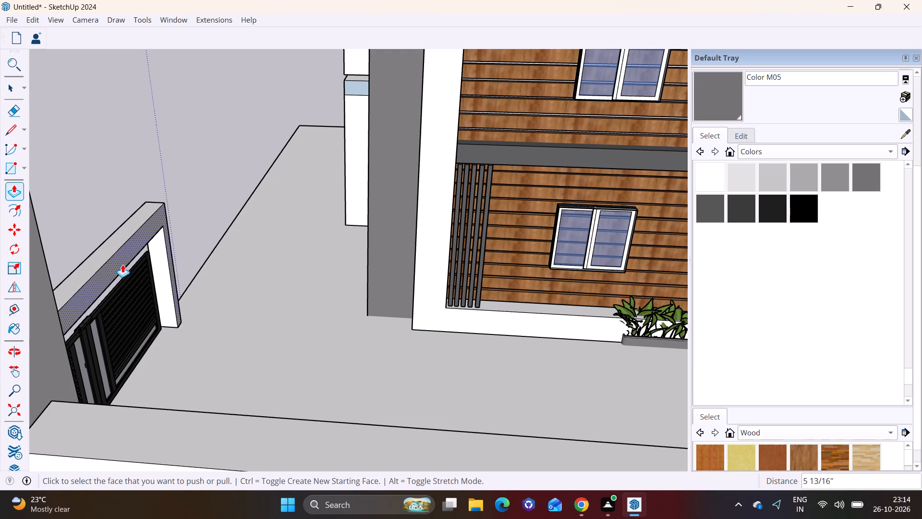
Push/Pull the sign-side beam's top face up by about 1' 3 5/16".
scroll(208, 342, down, 4)
middle_drag(184, 391, 316, 267)
scroll(257, 310, down, 5)
middle_drag(255, 320, 359, 317)
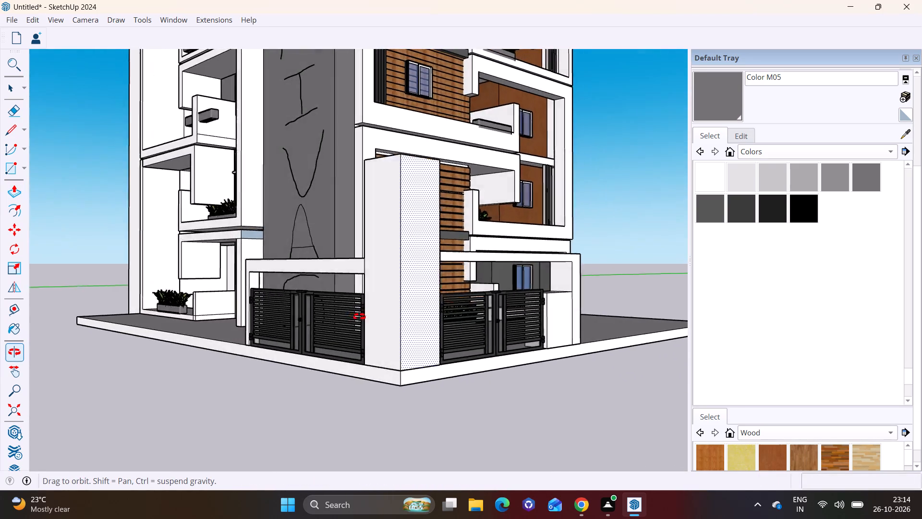
middle_drag(359, 317, 389, 396)
scroll(364, 372, up, 3)
click(388, 355)
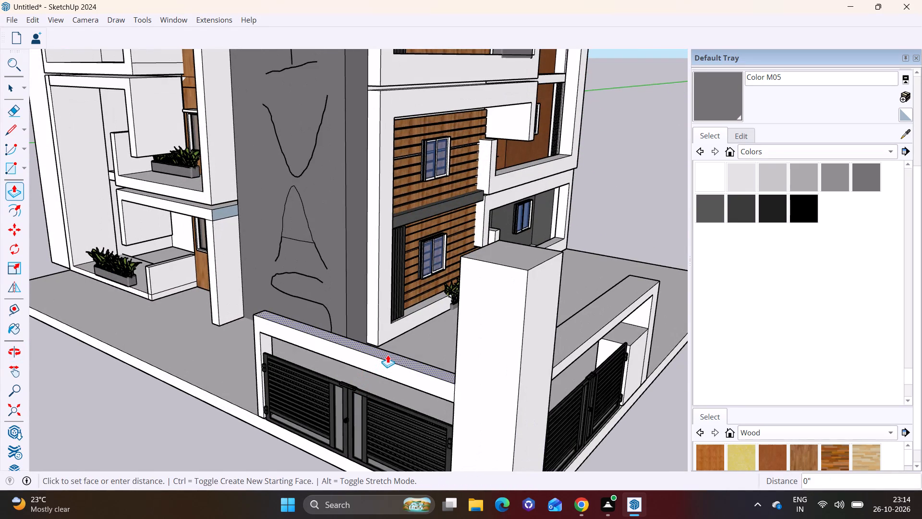
click(388, 334)
Lower the sign-side beam's top face about 9 3/8" to match the height of the other gate's beam.
middle_drag(421, 381, 364, 356)
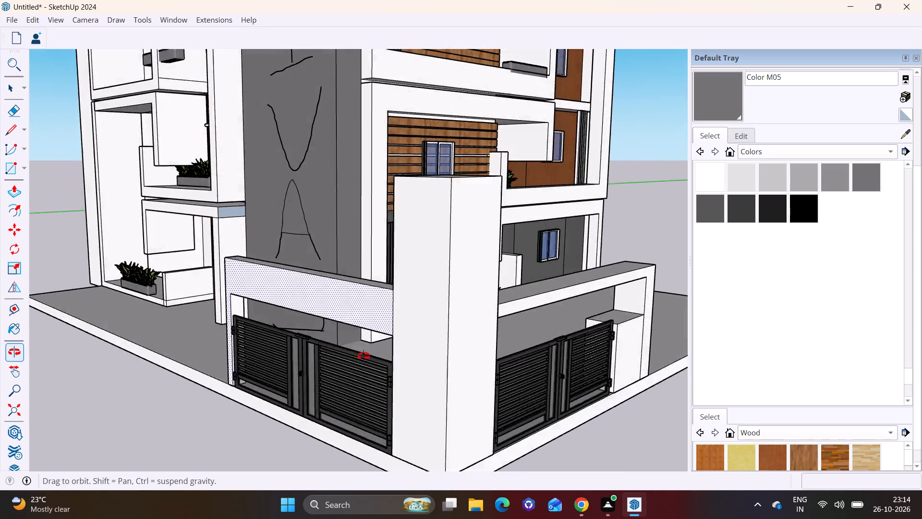
middle_drag(364, 356, 102, 385)
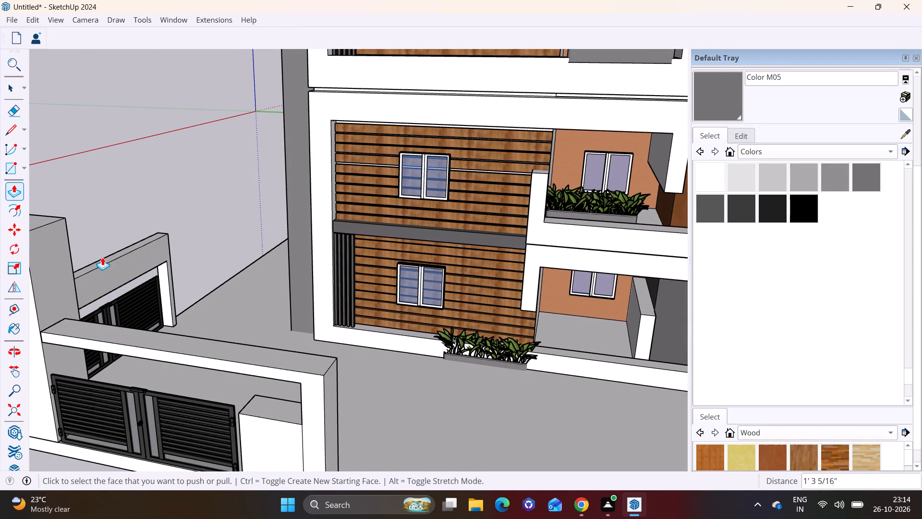
click(104, 260)
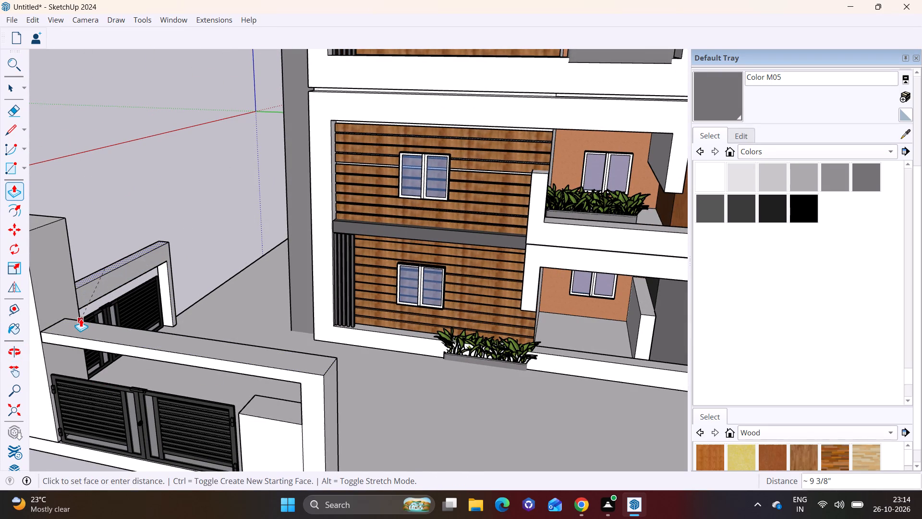
click(81, 319)
Raise the sign-side beam's underside about 10 11/16", level with the underside of the other gate's beam.
middle_drag(76, 333, 332, 235)
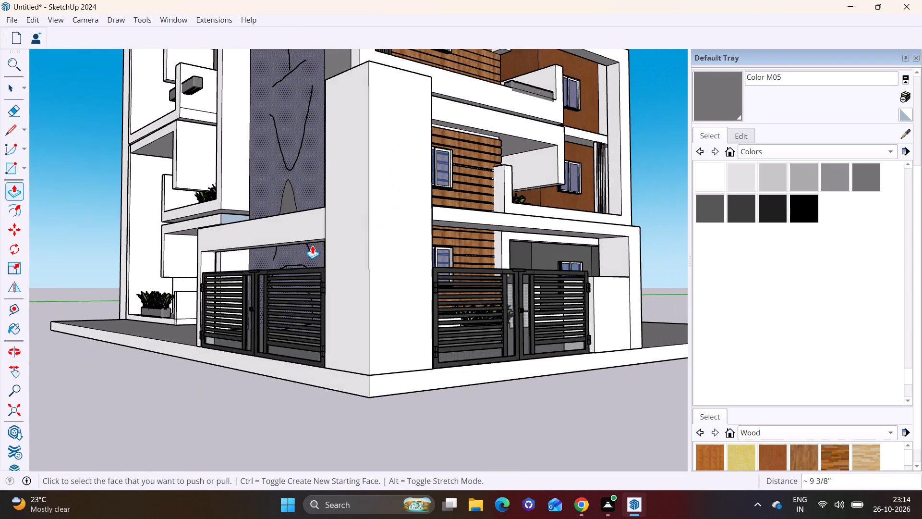
click(310, 243)
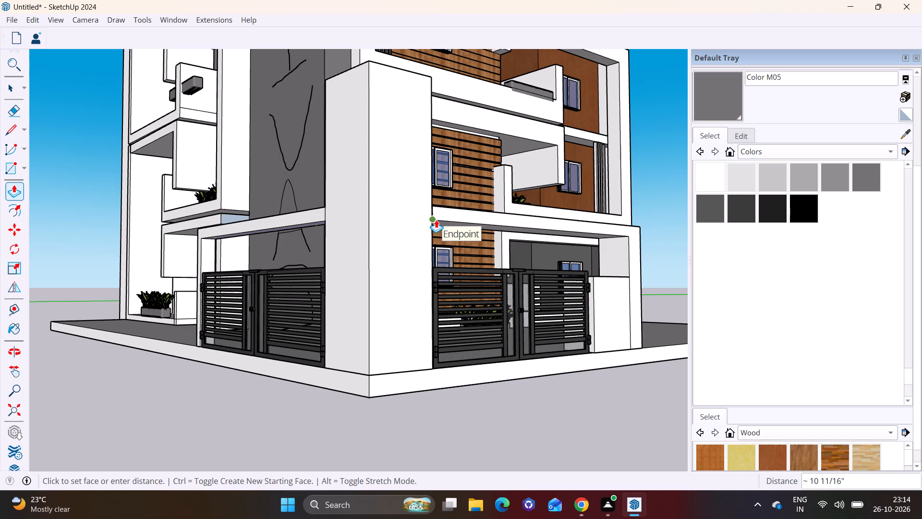
click(439, 220)
Widen the sign-side gate's slim pillar by pulling its outer side about 9 11/16" away from the gate.
middle_drag(267, 233, 357, 267)
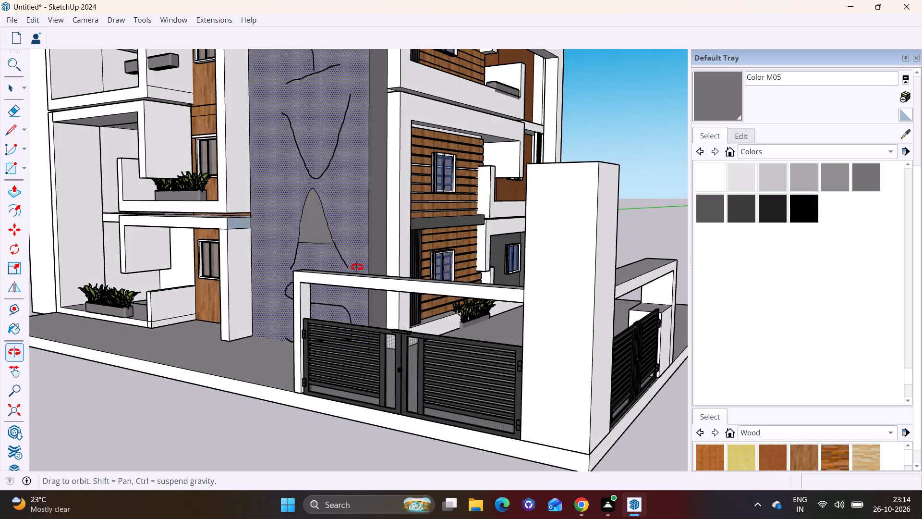
middle_drag(357, 267, 358, 266)
middle_drag(307, 310, 470, 319)
scroll(499, 311, up, 2)
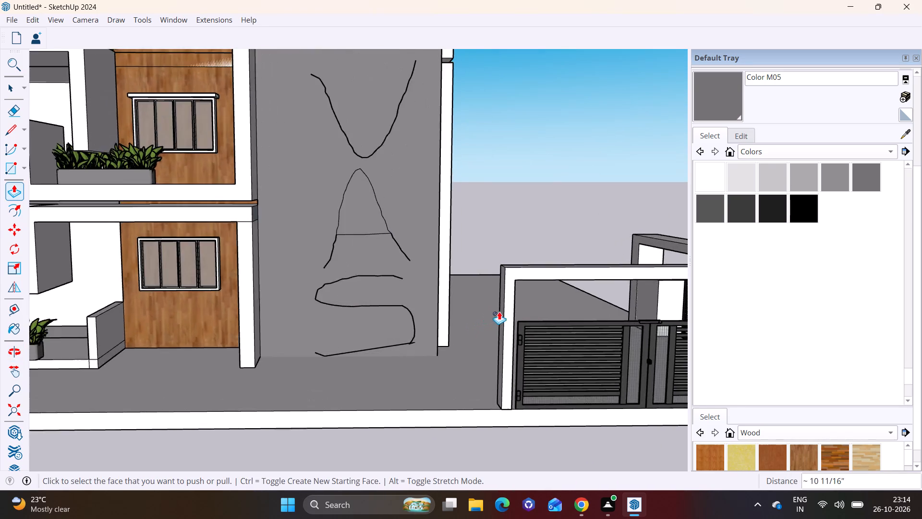
scroll(499, 311, up, 4)
middle_drag(513, 315, 532, 313)
click(531, 313)
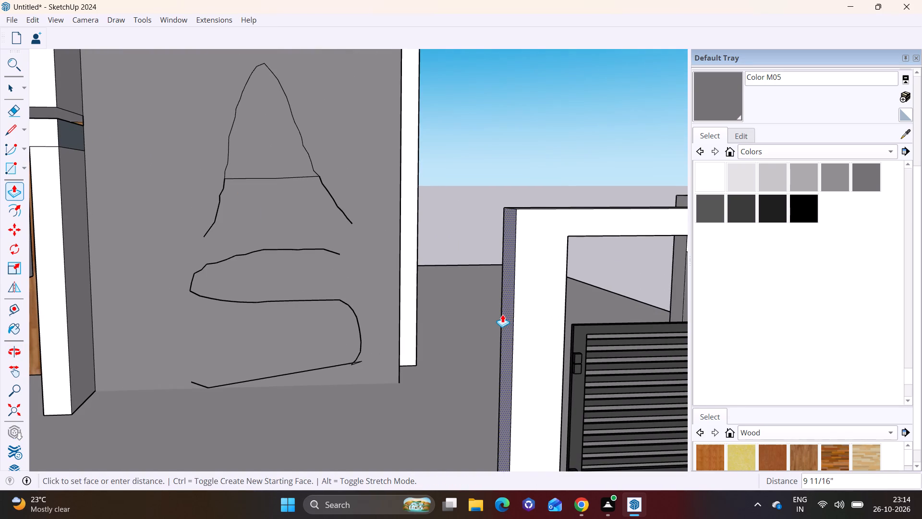
click(502, 315)
Push/Pull the sign-side beam's underside downward to deepen the beam above the gate.
scroll(395, 337, down, 9)
middle_drag(427, 358, 283, 341)
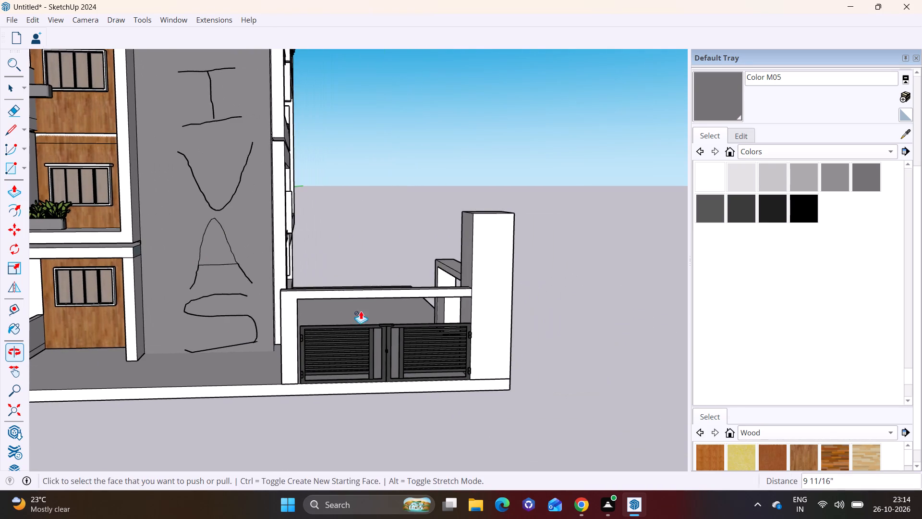
middle_drag(361, 311, 314, 210)
scroll(322, 207, up, 6)
scroll(327, 192, down, 2)
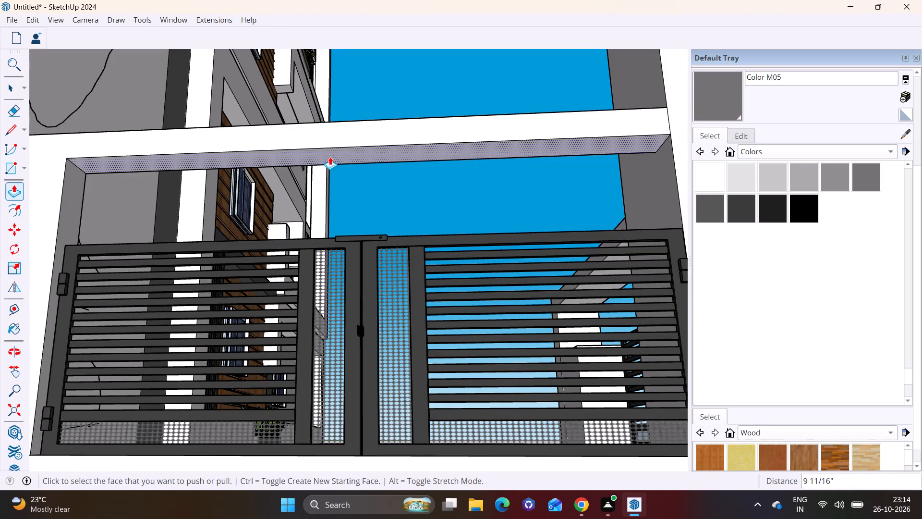
click(331, 153)
click(335, 184)
Push/Pull the underside of the other gate's overhead beam down 6 3/8" to deepen it.
scroll(434, 241, down, 7)
middle_drag(518, 246, 311, 250)
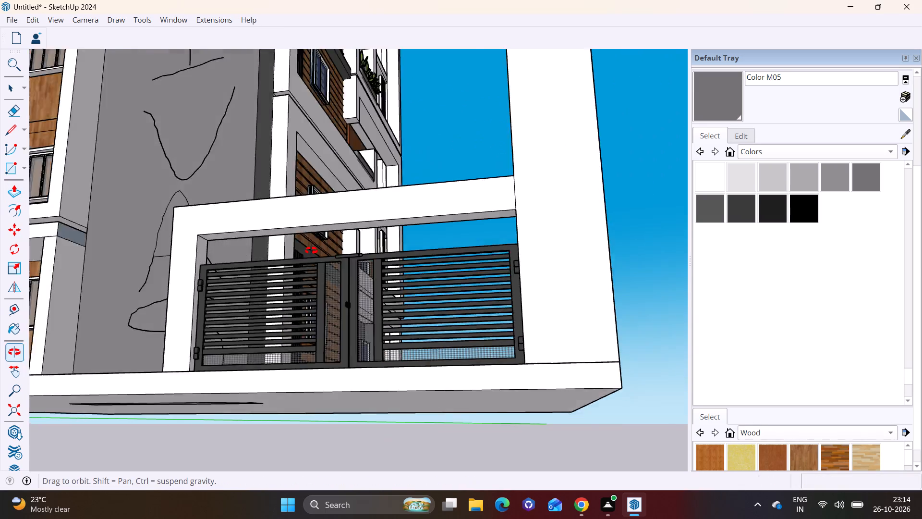
middle_drag(311, 250, 236, 250)
click(333, 199)
click(328, 210)
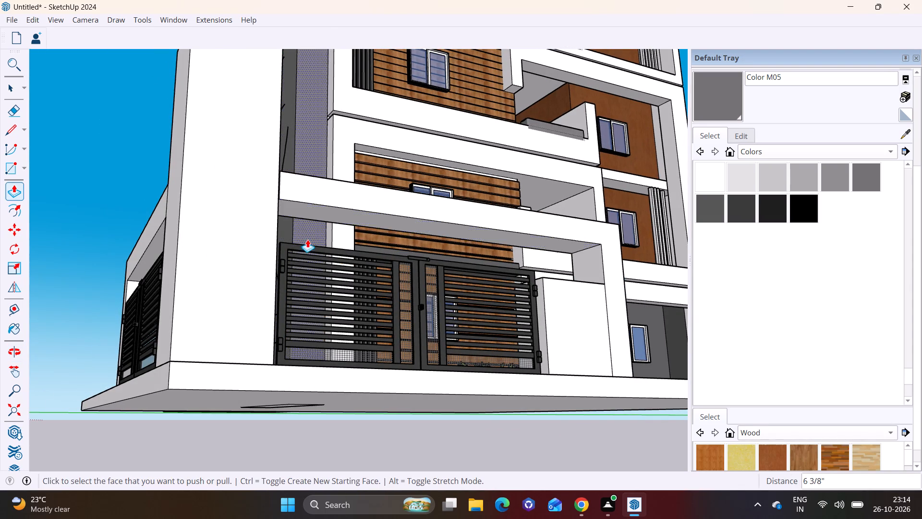
Inspect both gate frames and the open plinth edges beyond them from each street side.
scroll(287, 293, down, 7)
middle_drag(279, 302, 373, 349)
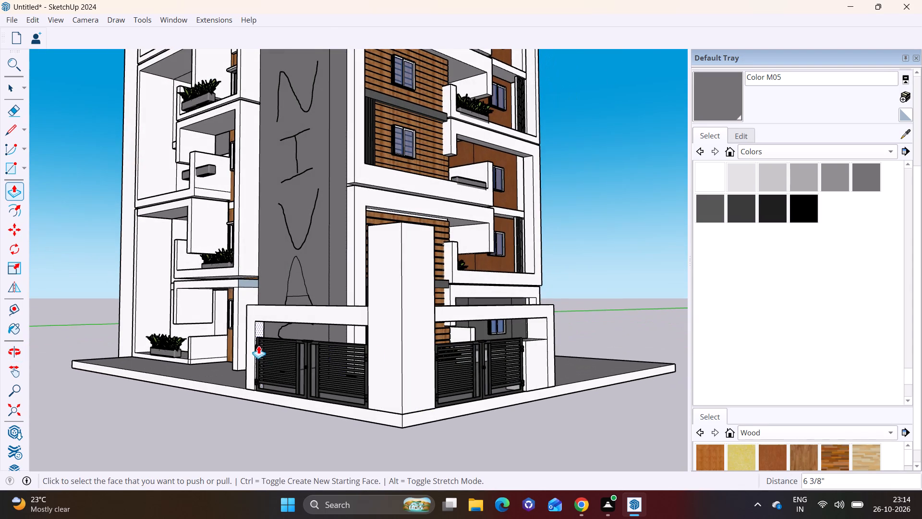
middle_drag(259, 347, 350, 364)
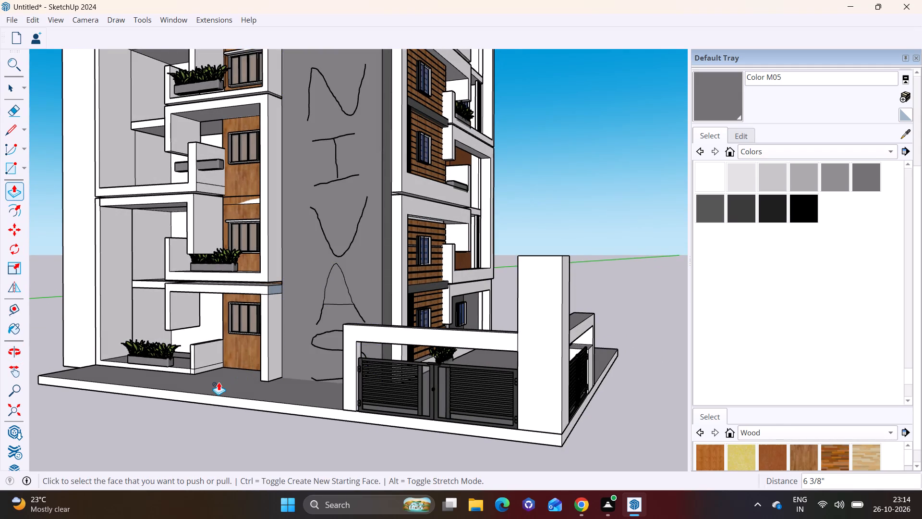
scroll(217, 378, up, 3)
scroll(230, 370, down, 4)
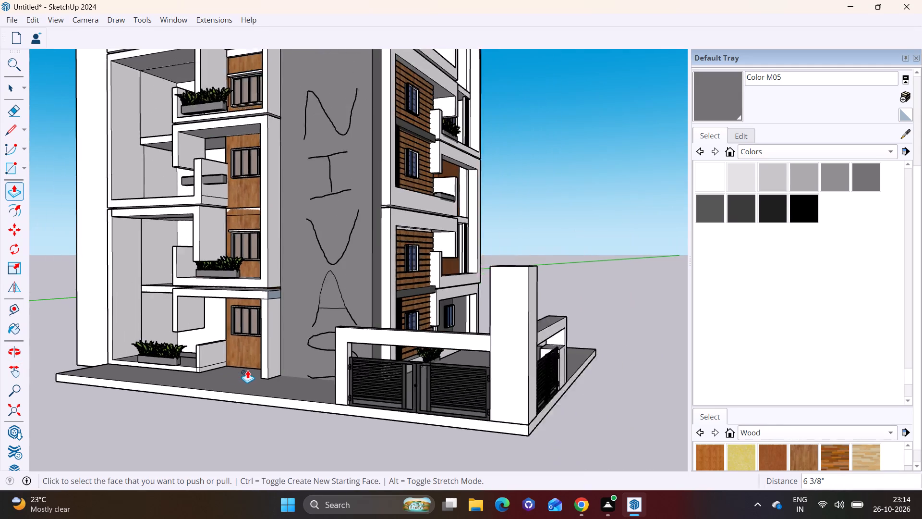
scroll(247, 370, down, 1)
middle_drag(320, 371, 129, 371)
middle_drag(301, 372, 169, 385)
Draw a strip rectangle about 3' by 31' 8" along the plinth's front edge, from the non-sign gate's end pillar to the plinth's far corner.
scroll(262, 375, up, 5)
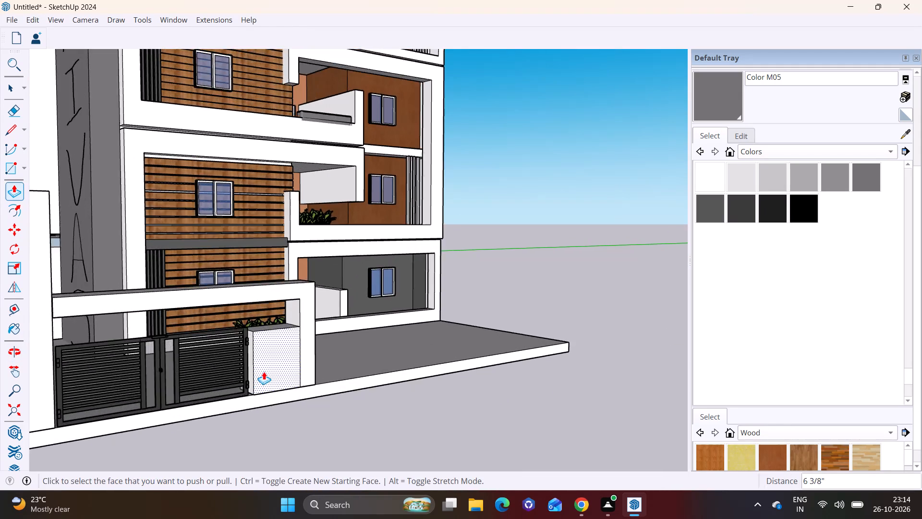
scroll(264, 371, up, 2)
middle_drag(270, 371, 121, 378)
click(25, 166)
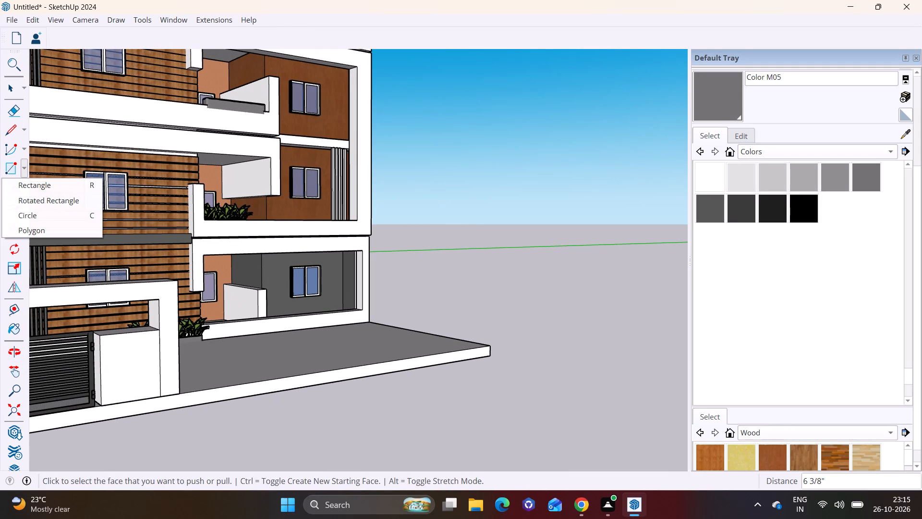
scroll(242, 318, up, 1)
scroll(192, 366, up, 3)
click(37, 183)
middle_drag(164, 310, 135, 382)
shift+middle_drag(132, 391, 60, 305)
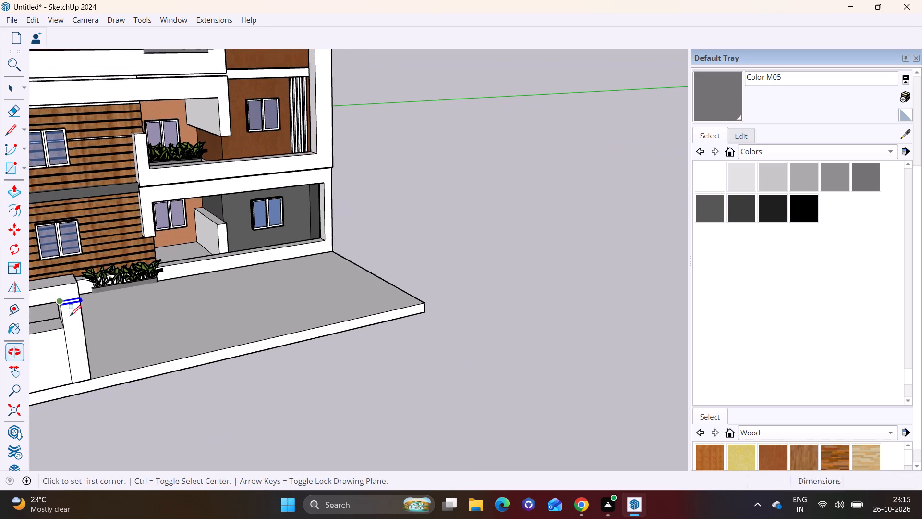
middle_drag(115, 375, 62, 393)
shift+scroll(60, 356, up, 6)
shift+middle_drag(69, 350, 104, 334)
middle_drag(206, 401, 183, 394)
shift+middle_drag(169, 361, 173, 359)
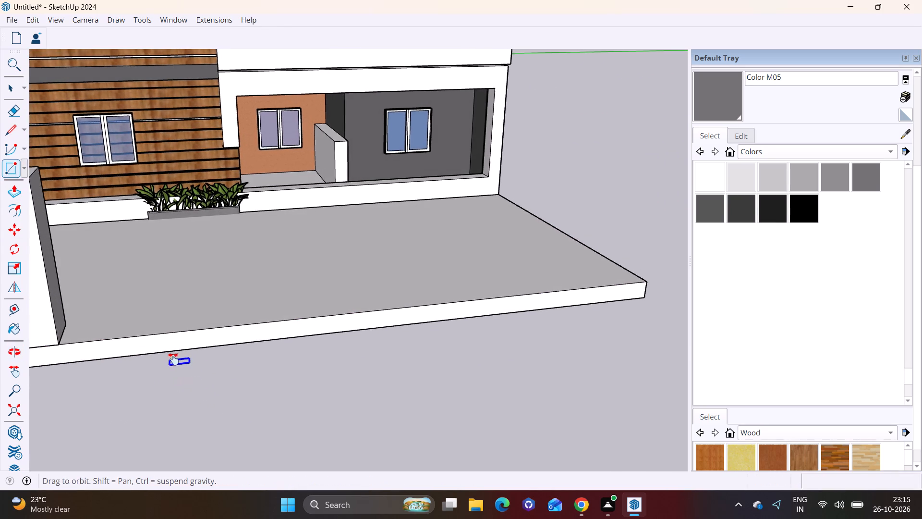
shift+middle_drag(173, 359, 193, 413)
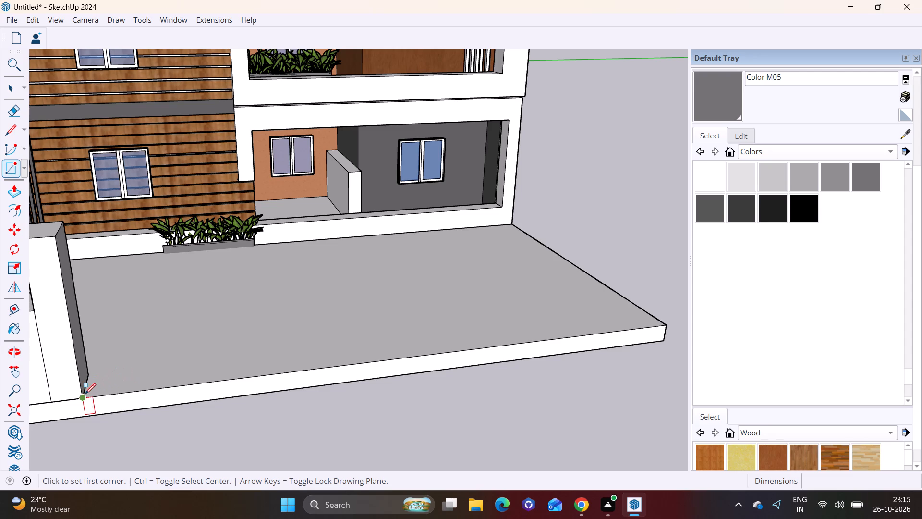
drag(85, 394, 105, 382)
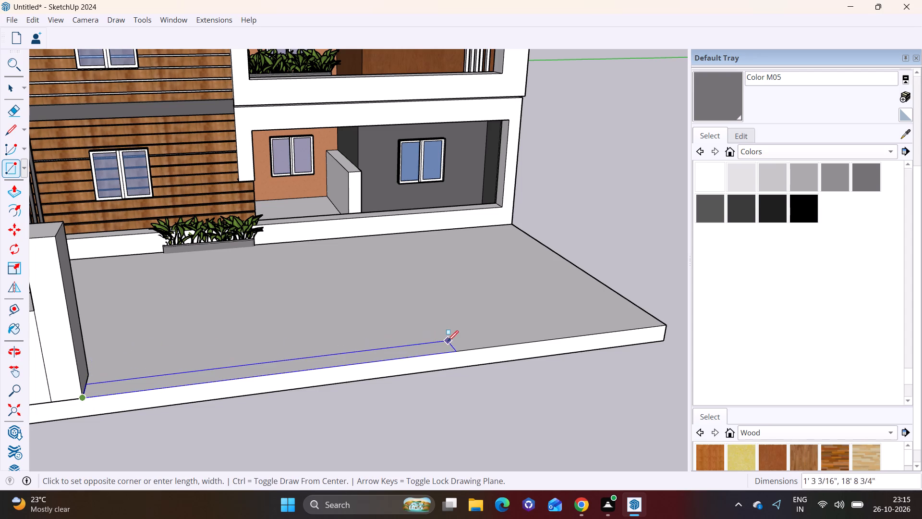
click(633, 302)
Push/Pull the strip up about 7' 9/16" to form a compound wall beside the gate pillar.
key(space)
click(312, 354)
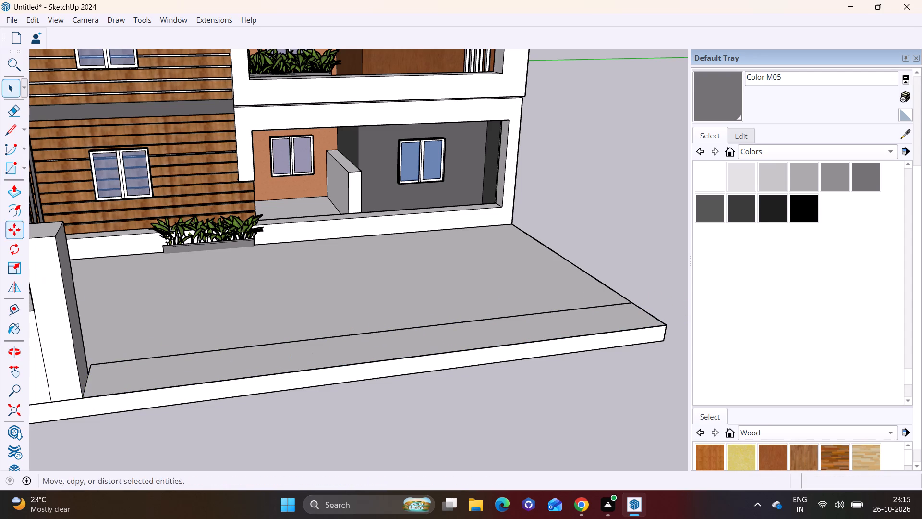
click(18, 189)
click(189, 377)
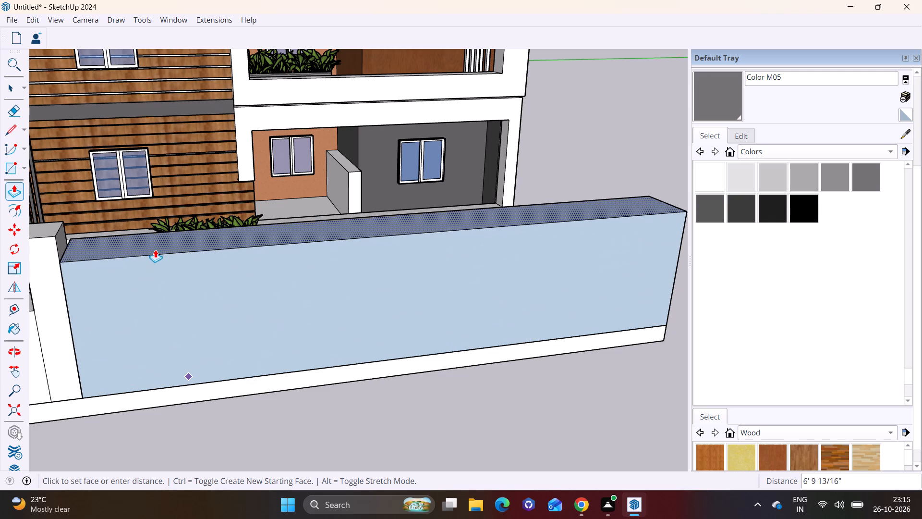
click(155, 245)
scroll(154, 297, down, 1)
middle_drag(154, 297, 154, 249)
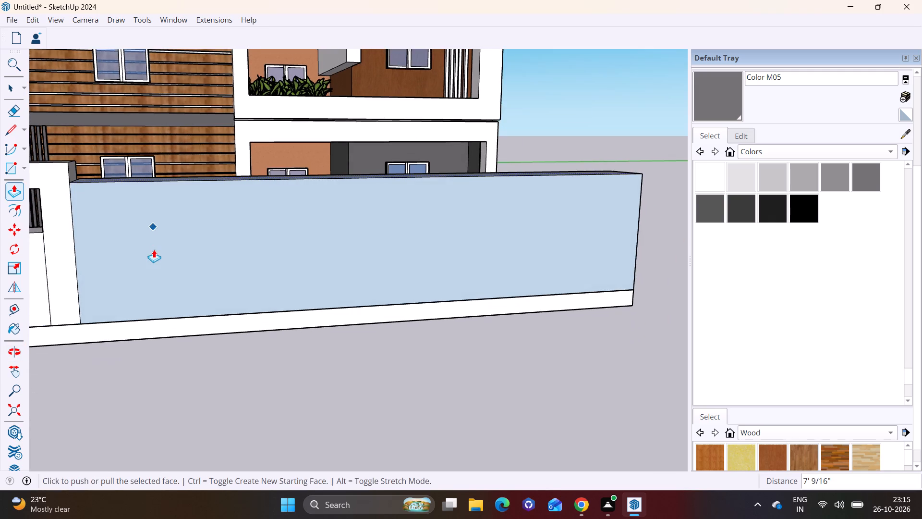
scroll(153, 249, down, 2)
key(space)
click(215, 350)
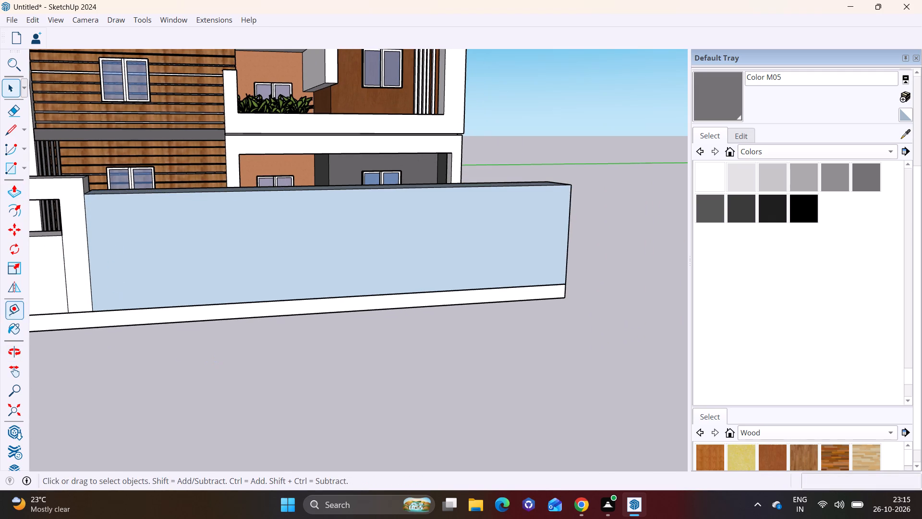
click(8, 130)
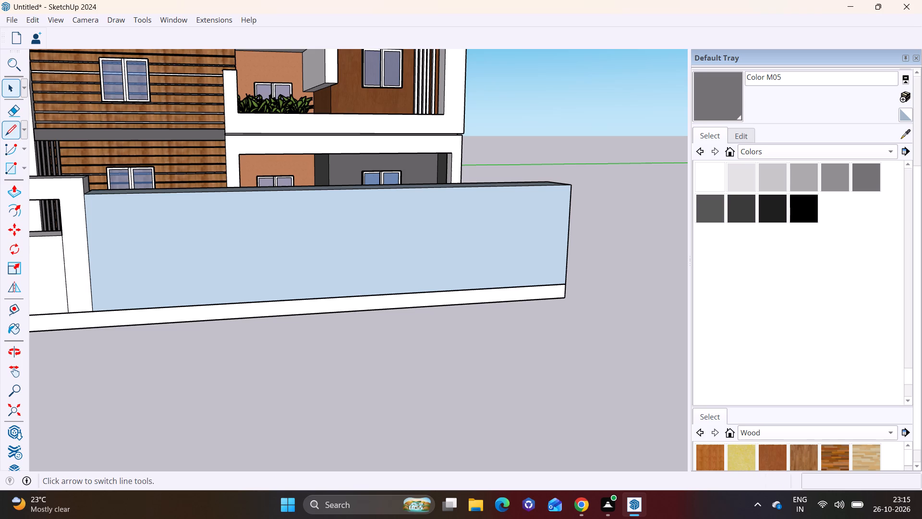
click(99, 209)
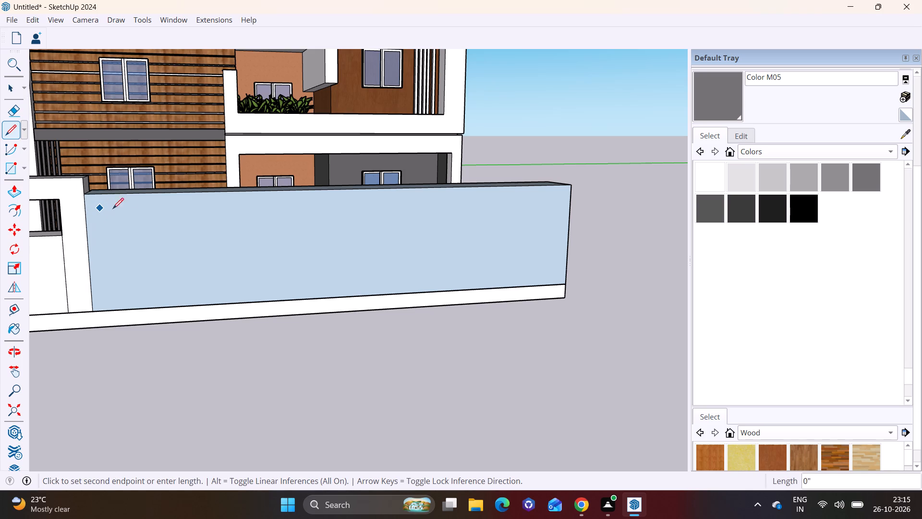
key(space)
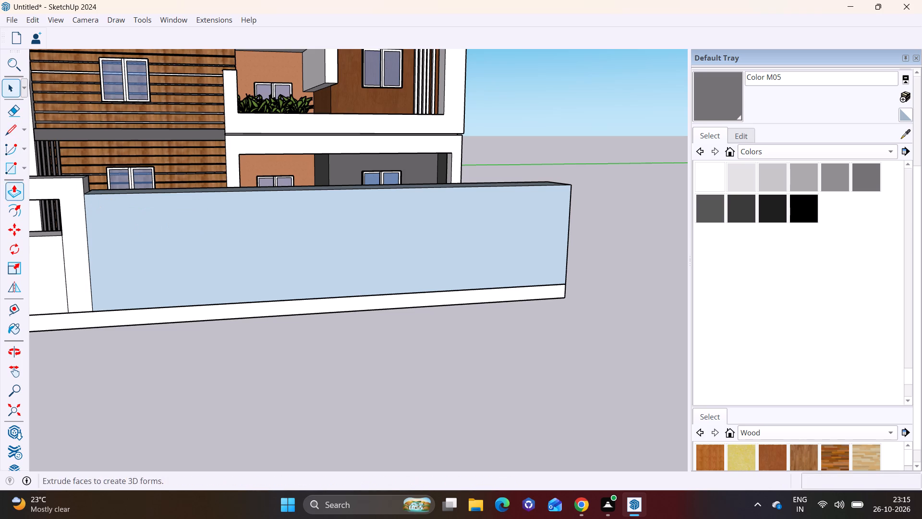
Offset the outline of the compound wall's outer face inward about 10 5/16" to form a border.
click(91, 261)
click(21, 209)
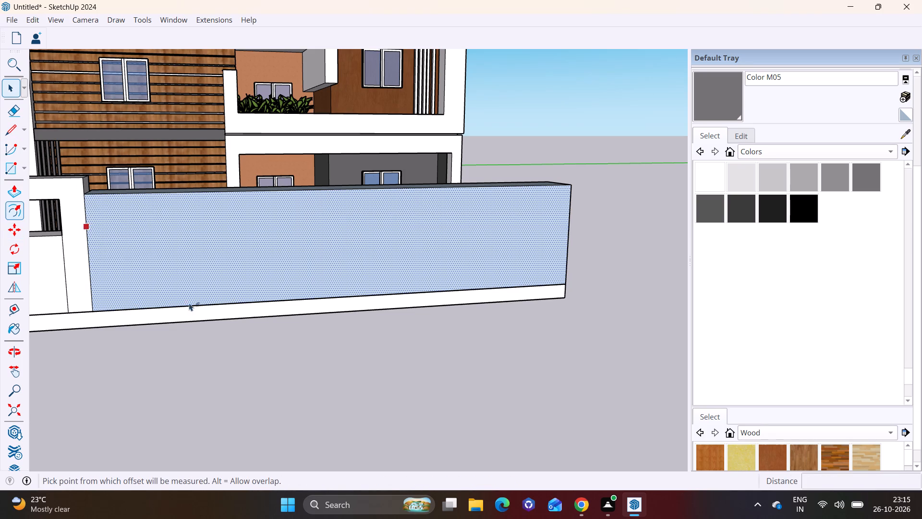
click(199, 283)
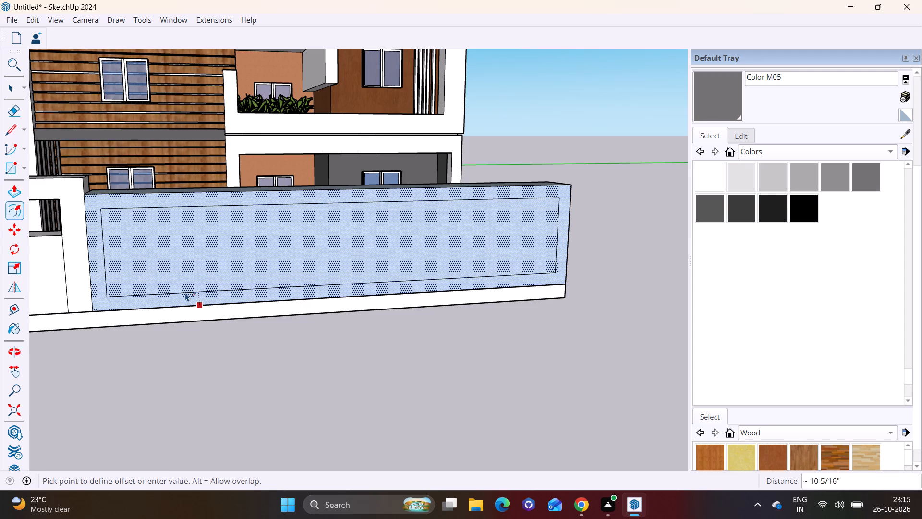
click(185, 293)
Push the bordered inner panel of the compound wall's outer face inward about 10" to create a recess.
middle_drag(206, 292, 122, 306)
scroll(121, 304, down, 1)
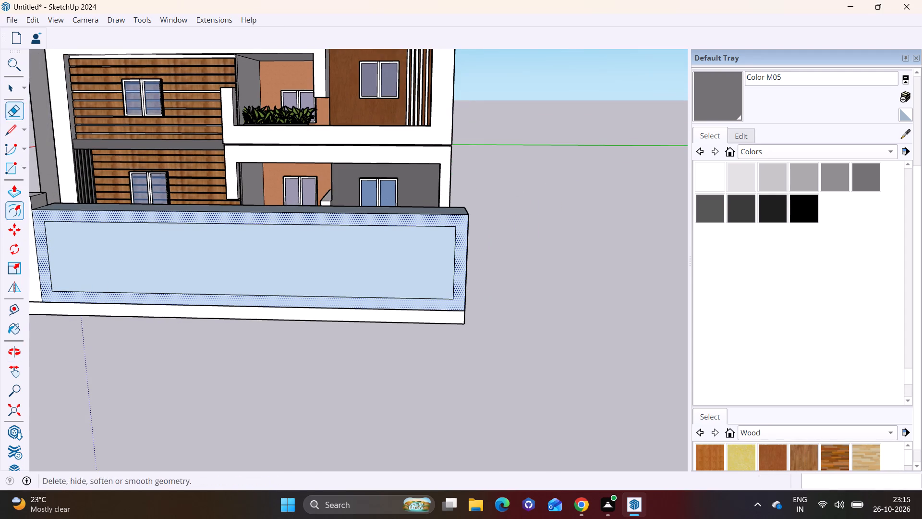
click(12, 90)
click(164, 269)
click(21, 186)
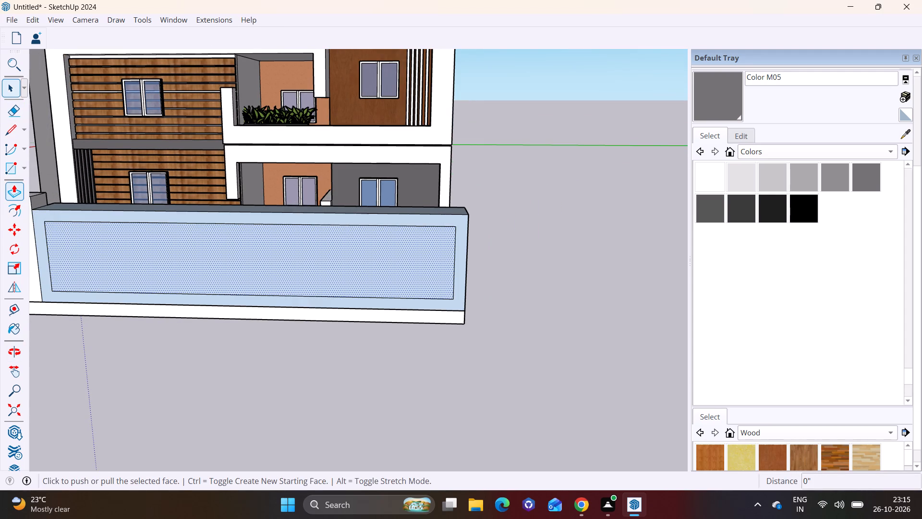
click(139, 268)
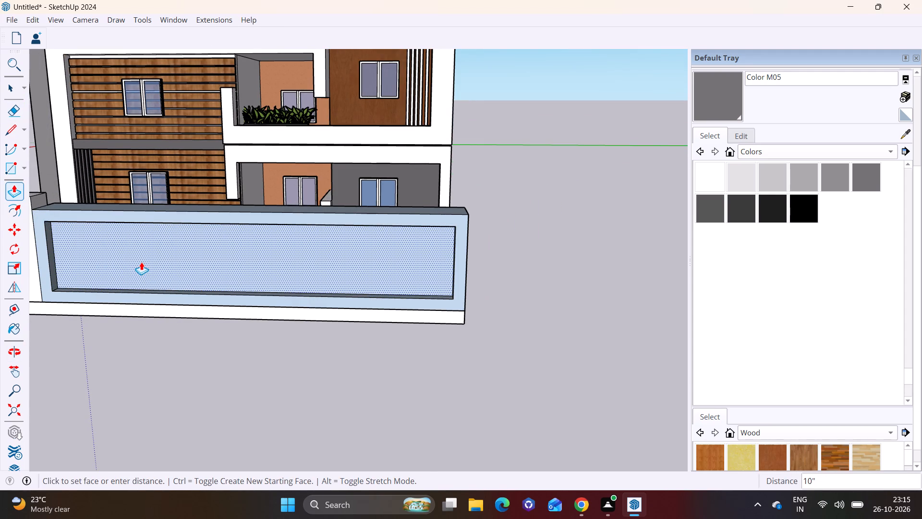
click(141, 261)
Draw a small rectangle about 5 9/16" by 7 1/8" on the recess's bottom ledge, near its gate-pillar end.
scroll(151, 269, down, 2)
middle_drag(151, 269, 176, 208)
scroll(127, 234, up, 2)
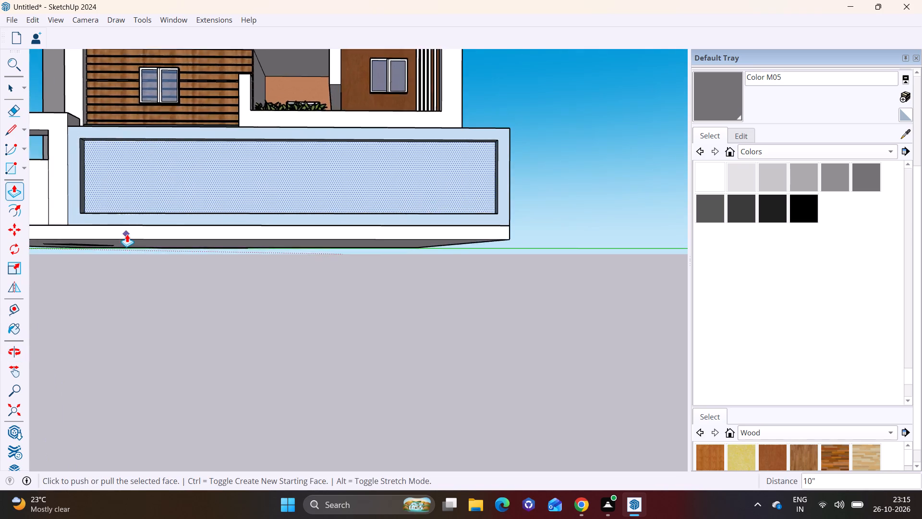
scroll(127, 234, up, 4)
middle_drag(114, 219, 98, 291)
scroll(85, 293, up, 3)
middle_drag(107, 293, 197, 270)
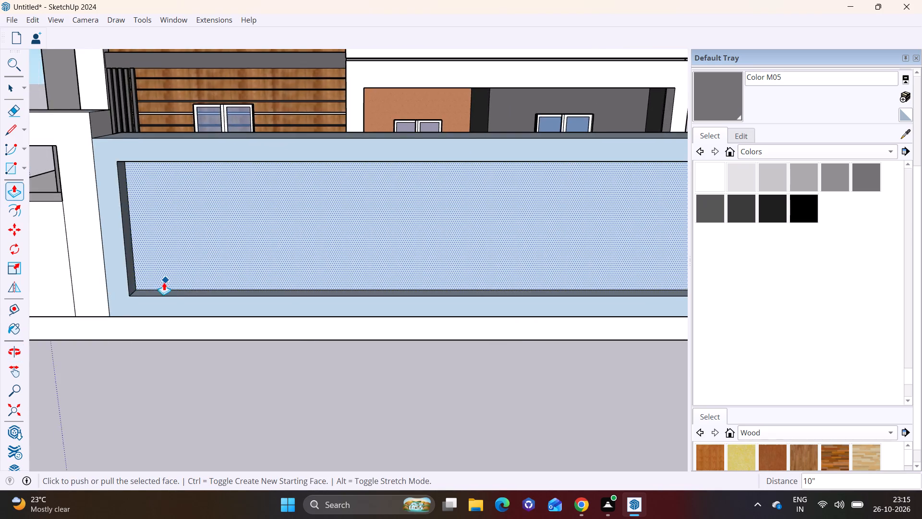
scroll(164, 284, up, 5)
click(22, 164)
click(25, 192)
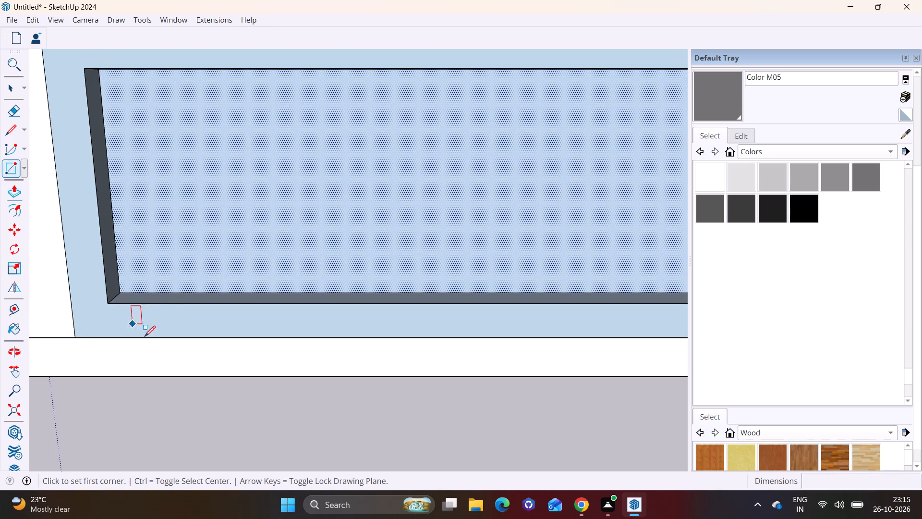
scroll(165, 295, up, 2)
middle_drag(159, 294, 151, 330)
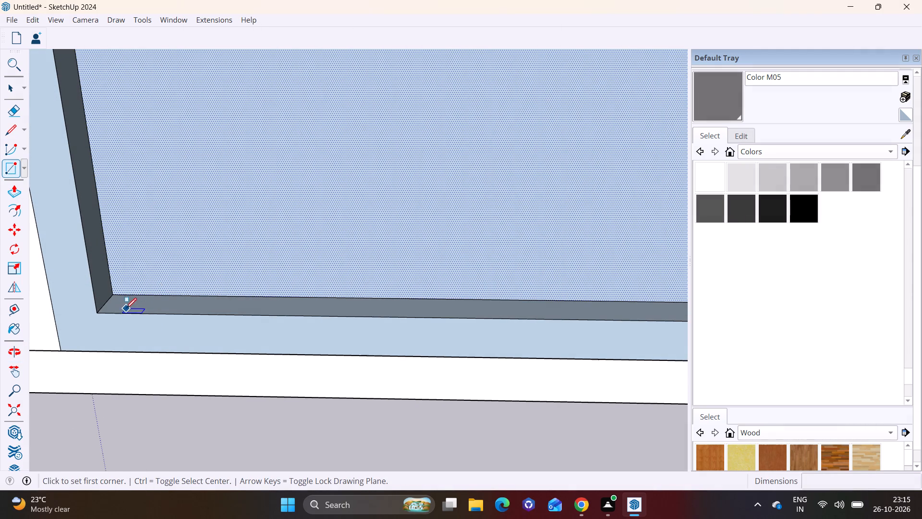
click(119, 312)
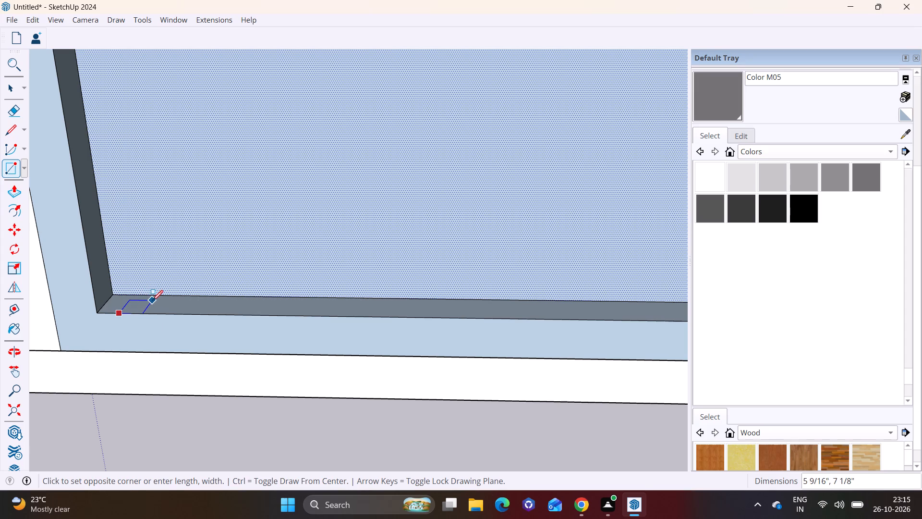
click(153, 301)
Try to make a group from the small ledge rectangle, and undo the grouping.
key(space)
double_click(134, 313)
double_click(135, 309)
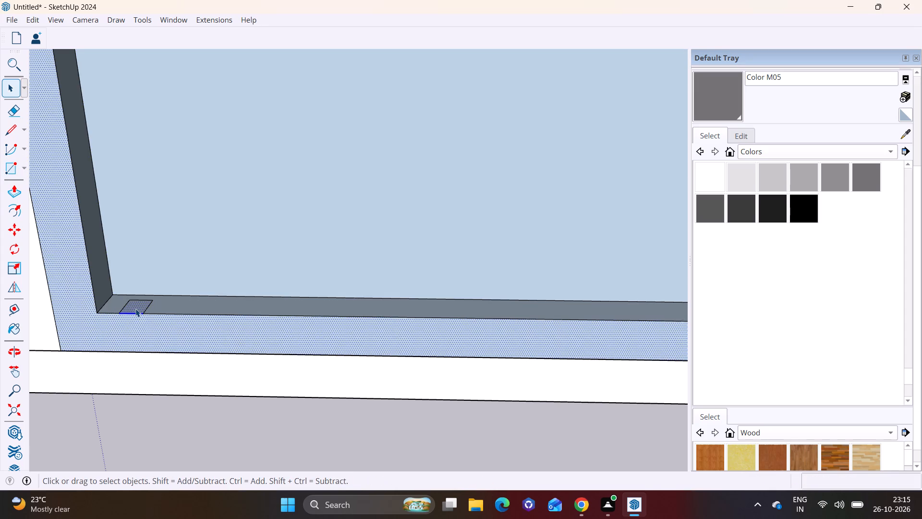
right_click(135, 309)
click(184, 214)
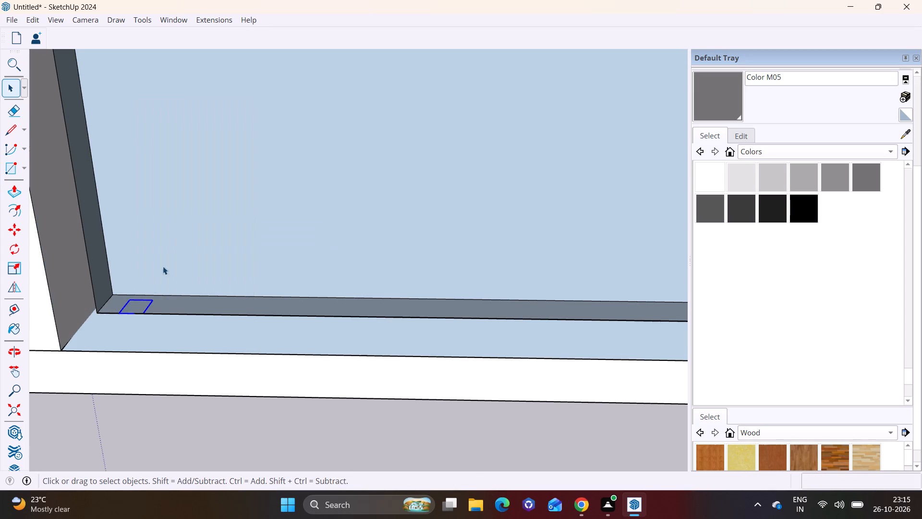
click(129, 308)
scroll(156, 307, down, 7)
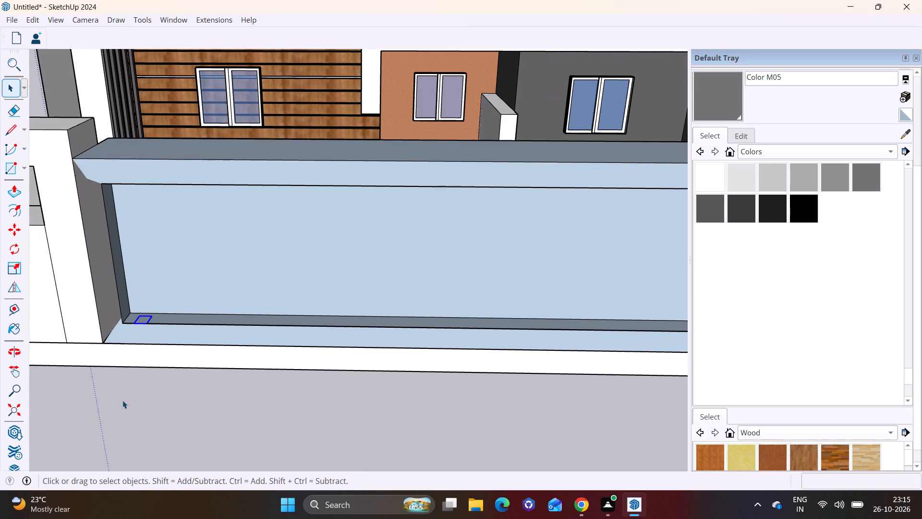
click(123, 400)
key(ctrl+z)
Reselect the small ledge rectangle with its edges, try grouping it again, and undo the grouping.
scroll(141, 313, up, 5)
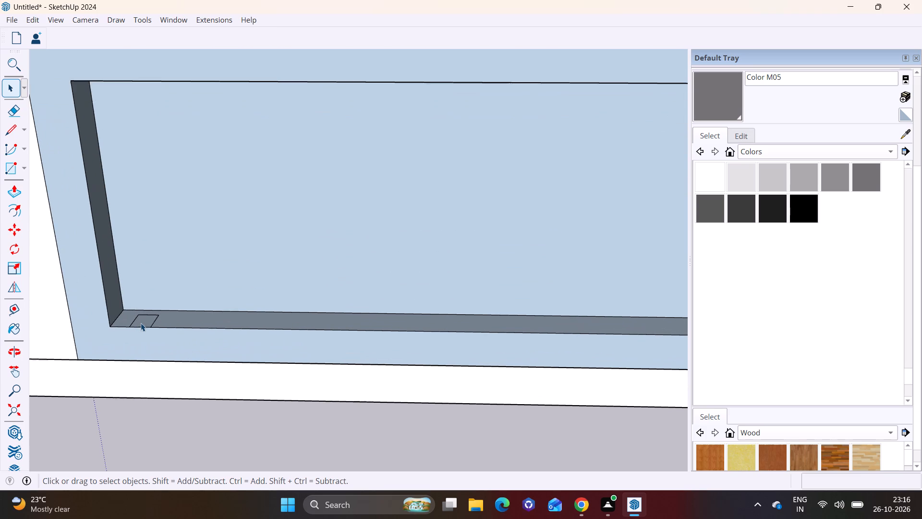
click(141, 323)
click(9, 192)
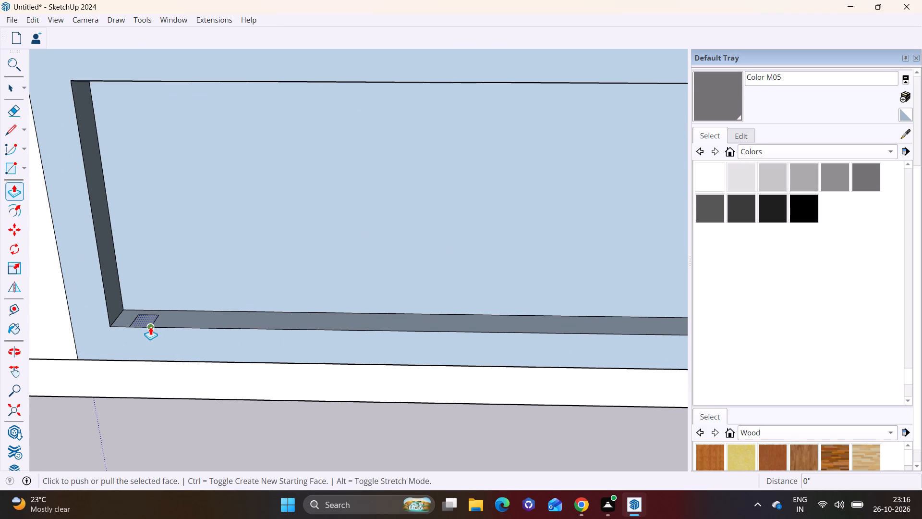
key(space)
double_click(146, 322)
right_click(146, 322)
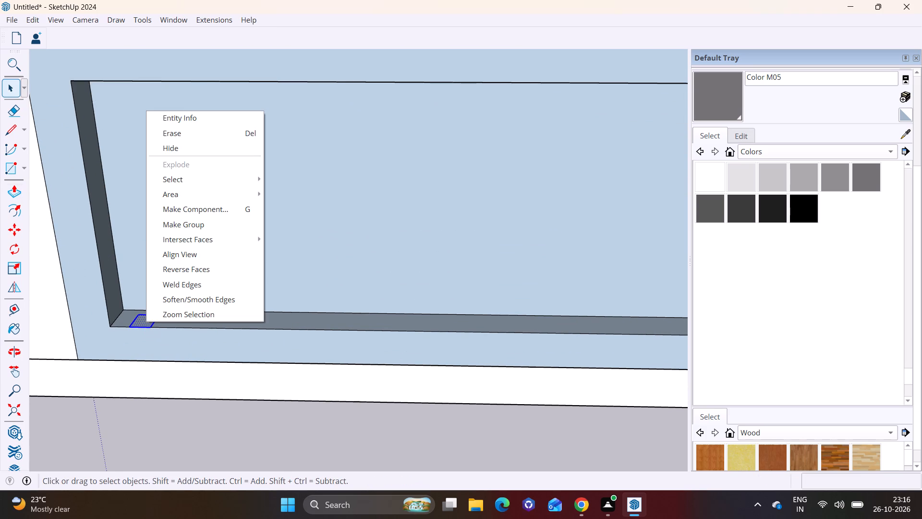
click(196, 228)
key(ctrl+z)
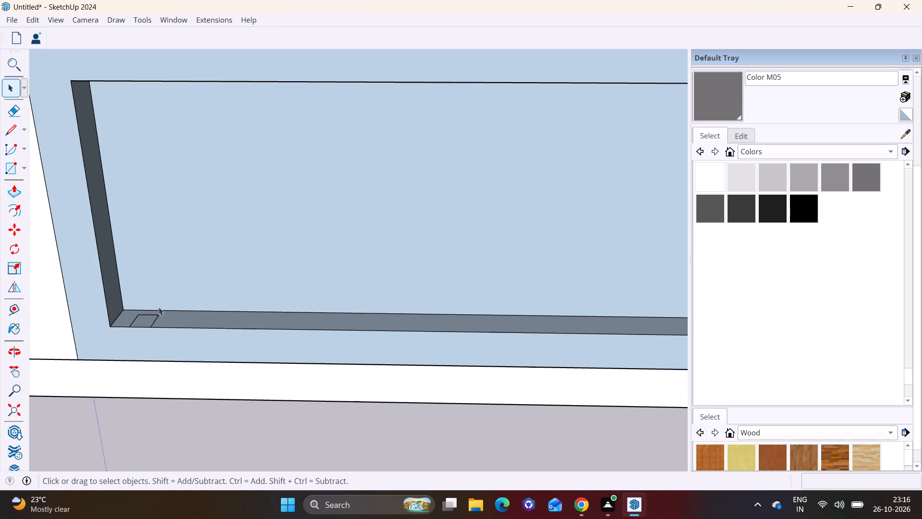
Extrude the small ledge rectangle up to the recess's top edge to form a full-height vertical bar.
click(148, 318)
click(7, 189)
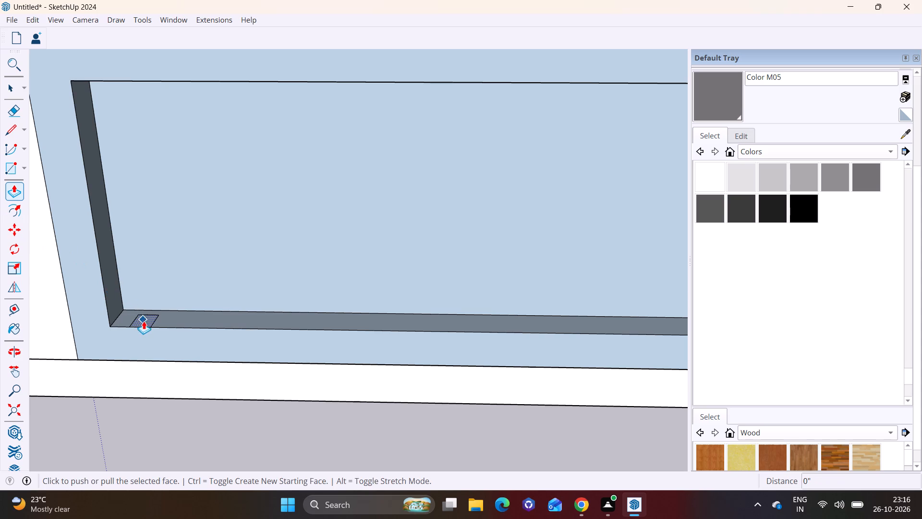
drag(144, 321, 148, 317)
drag(144, 317, 134, 144)
drag(123, 148, 113, 60)
scroll(161, 190, down, 2)
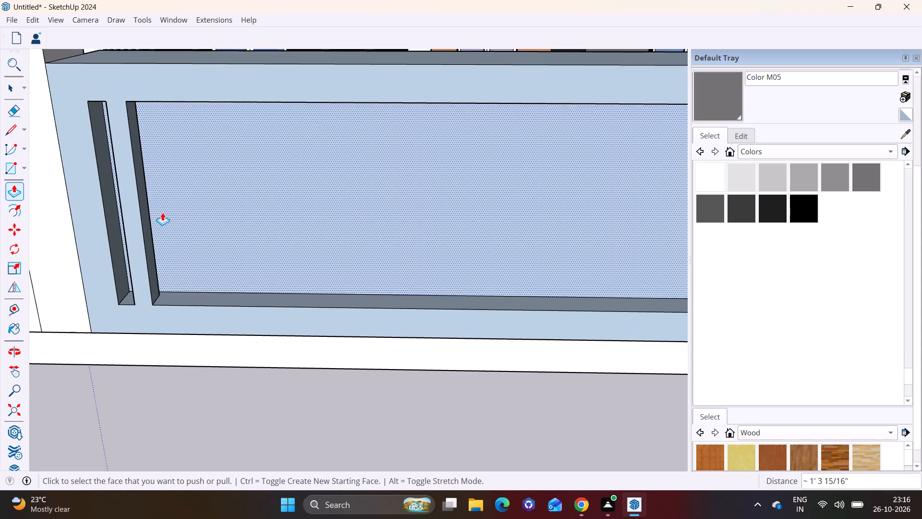
scroll(159, 229, down, 2)
key(space)
Draw edges about 5 11/16" long across the bar's front at its bottom and top to separate it from the wall face.
middle_drag(157, 232, 191, 178)
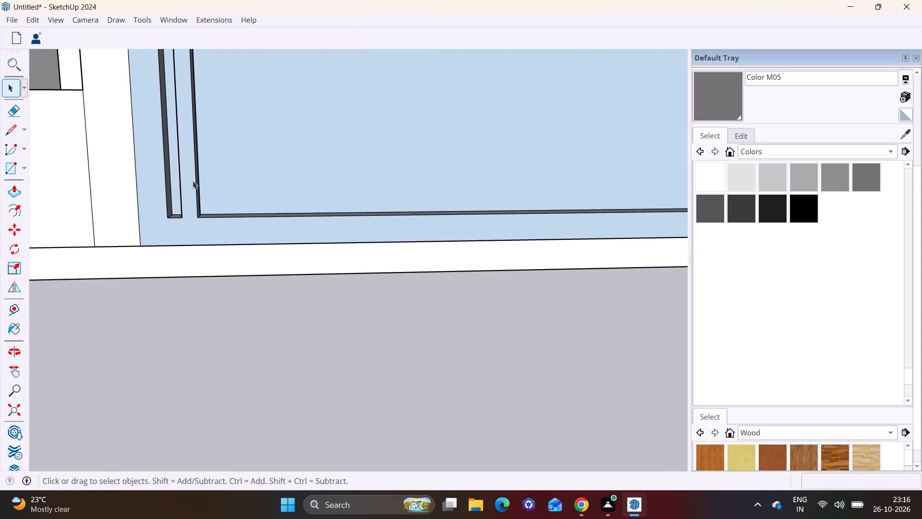
scroll(197, 200, down, 5)
shift+middle_drag(213, 198, 141, 275)
scroll(138, 272, up, 2)
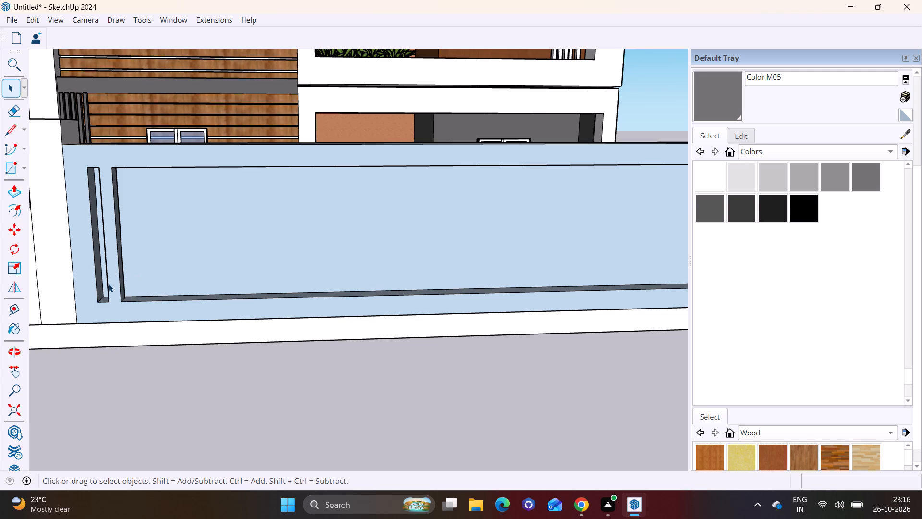
click(3, 129)
scroll(74, 273, up, 3)
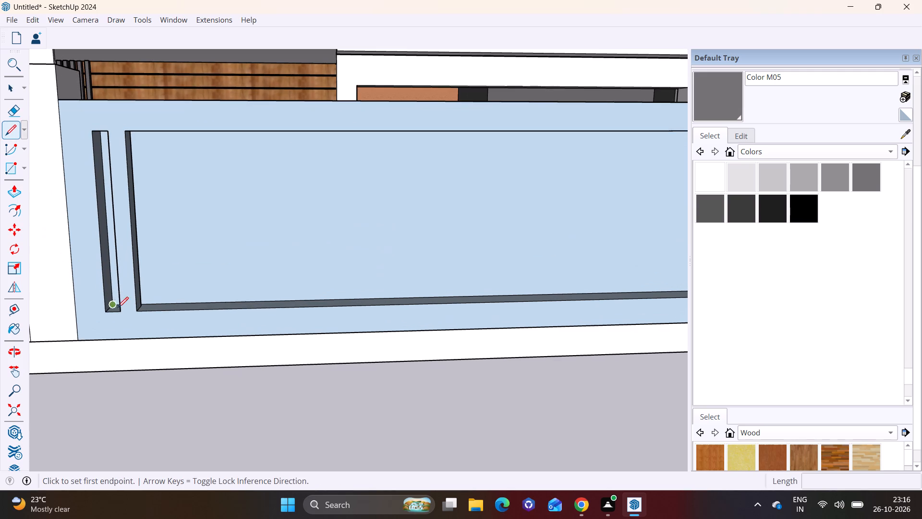
click(123, 311)
click(140, 311)
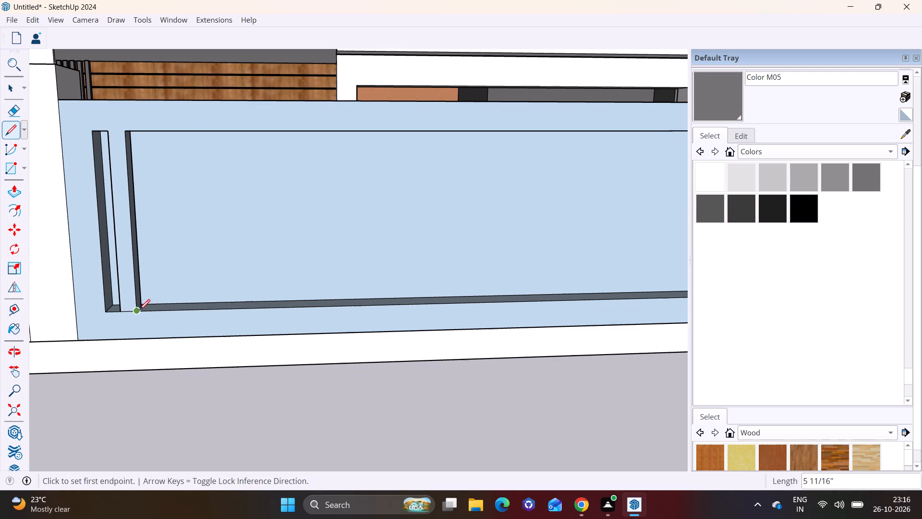
click(104, 132)
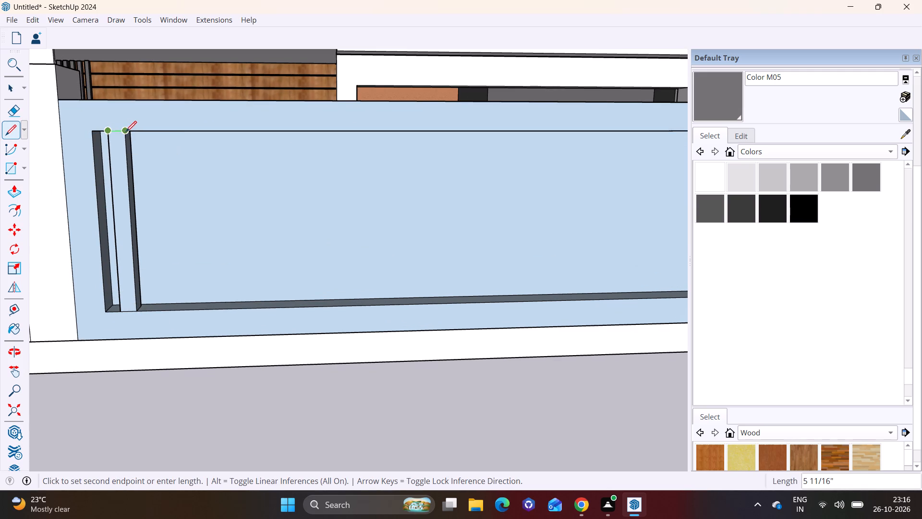
click(126, 132)
Select the bar's front and both side faces with their edges and copy it along the recess 20 times at about 10 3/8" spacing.
middle_drag(113, 207, 39, 230)
scroll(105, 249, up, 5)
key(space)
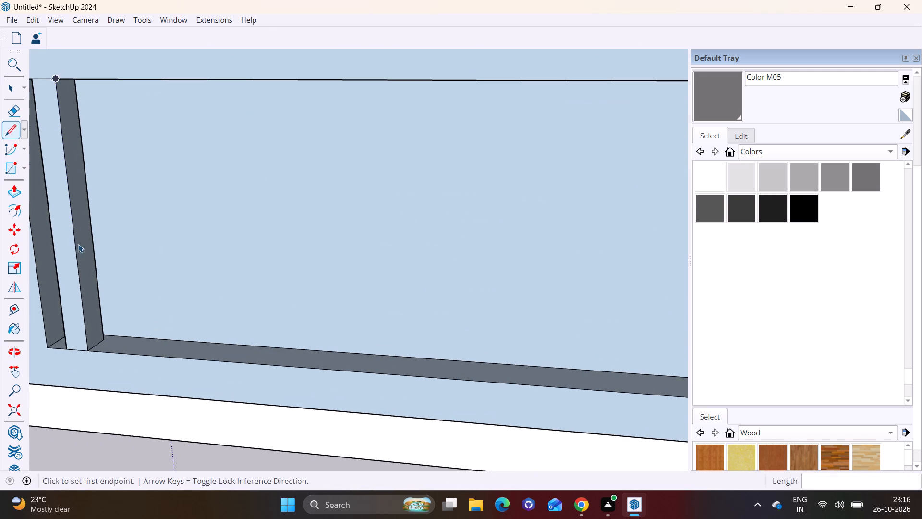
click(76, 243)
double_click(77, 240)
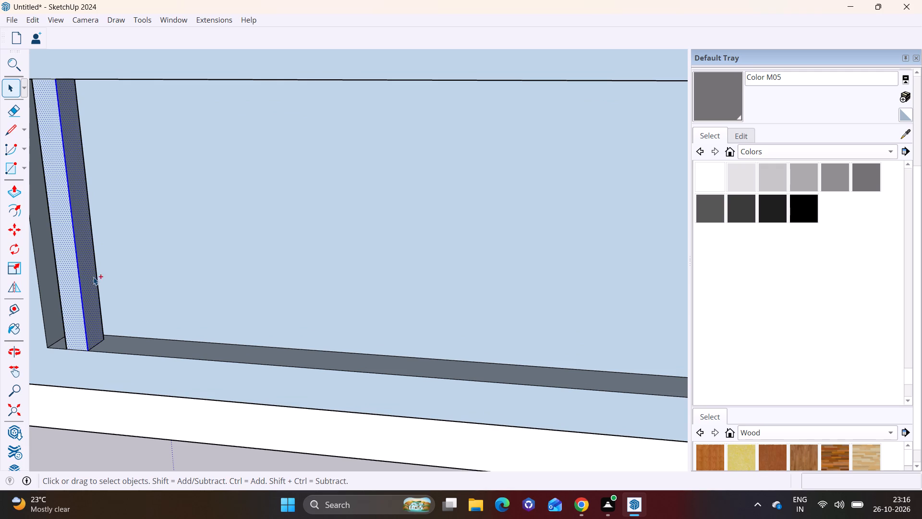
ctrl+middle_drag(93, 276, 185, 247)
double_click(61, 247)
ctrl+middle_drag(64, 259, 67, 268)
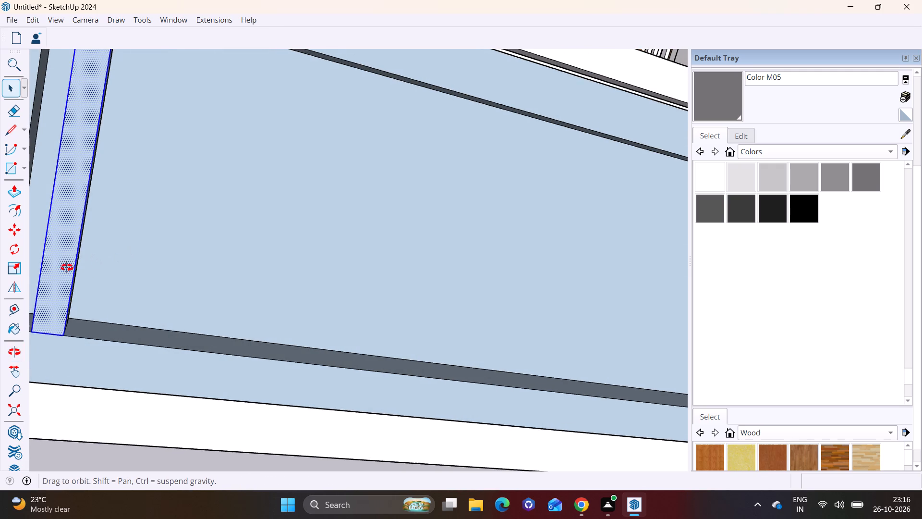
ctrl+middle_drag(67, 268, 241, 283)
ctrl+double_click(60, 259)
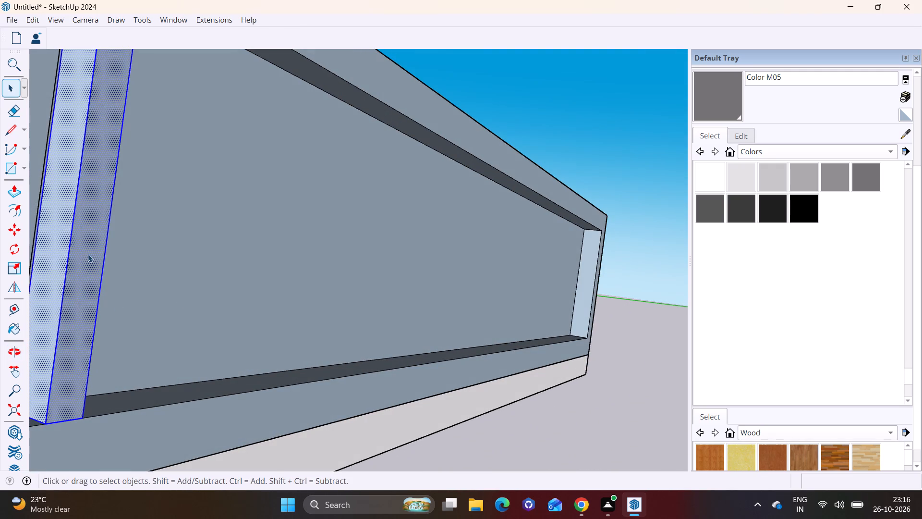
middle_drag(121, 236, 0, 246)
middle_drag(187, 271, 17, 281)
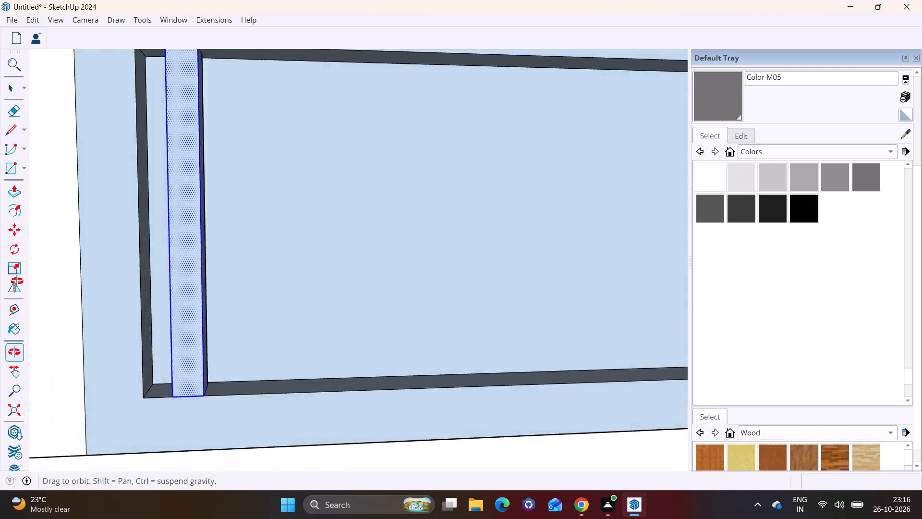
middle_drag(17, 281, 0, 281)
middle_drag(279, 310, 212, 321)
ctrl+double_click(240, 308)
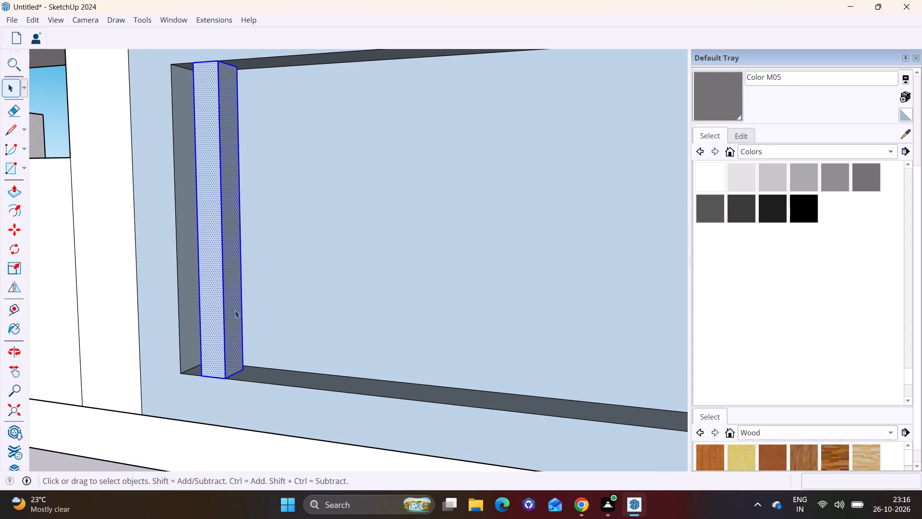
scroll(243, 336, down, 5)
middle_drag(272, 373, 318, 370)
scroll(308, 367, up, 5)
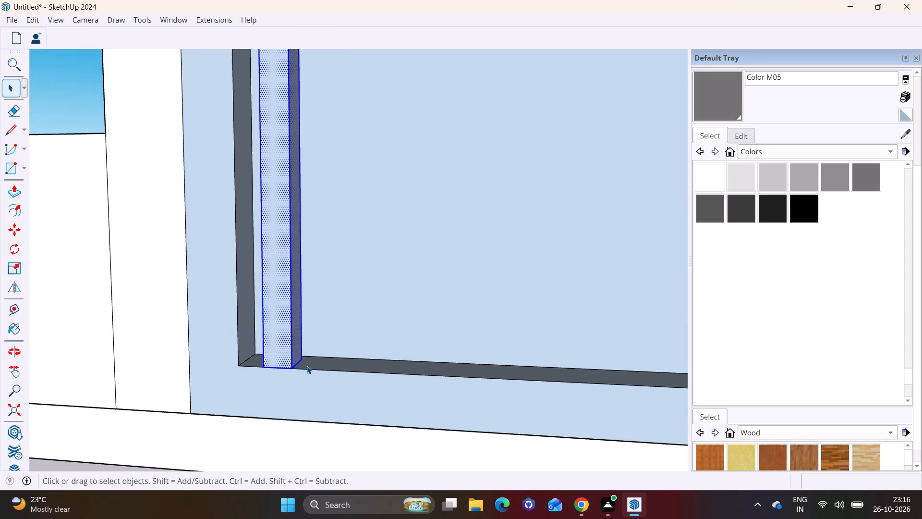
key(m)
click(303, 359)
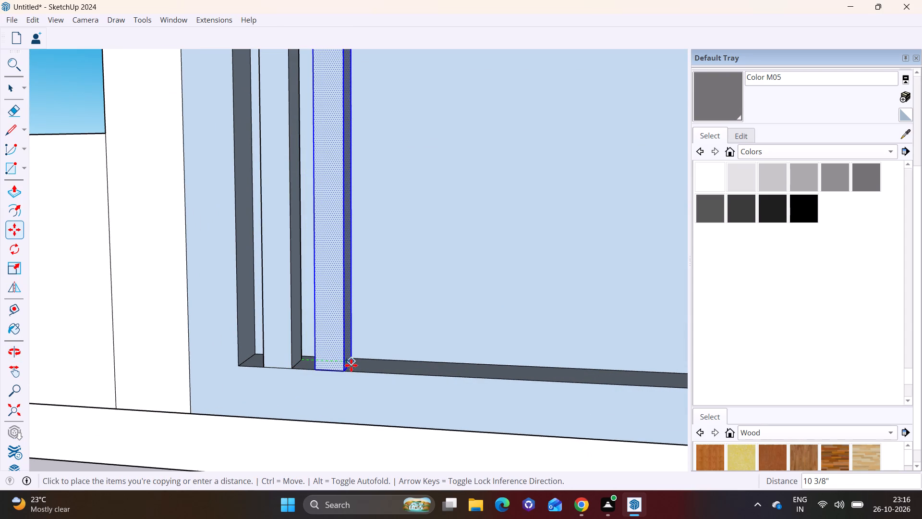
click(351, 365)
text(*20)
key(Return)
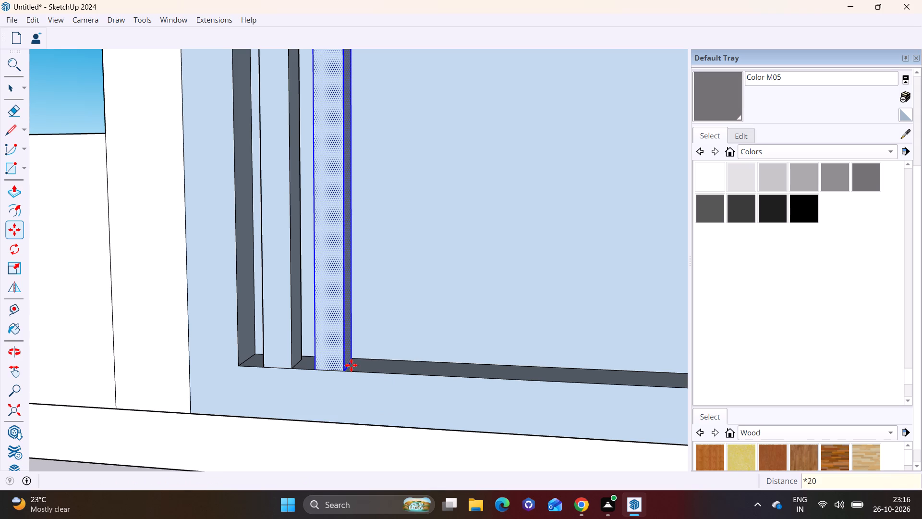
key(Return)
Select the last bar's front and side faces and copy it further along the recess 10 times at about 10" spacing.
scroll(377, 385, down, 3)
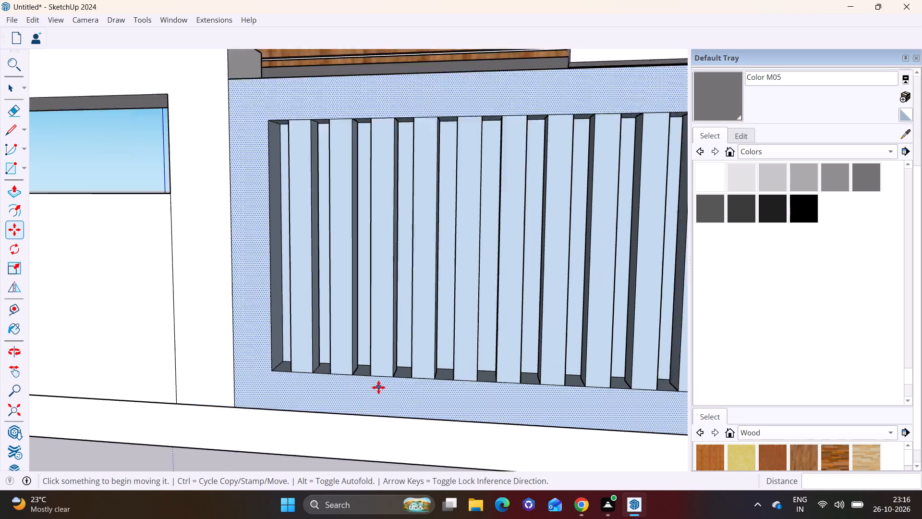
scroll(378, 387, down, 12)
shift+middle_drag(501, 372, 258, 342)
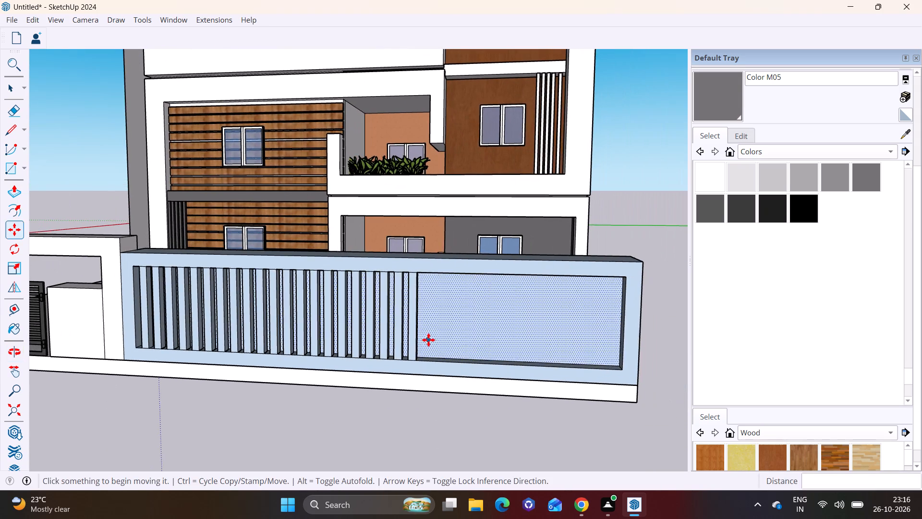
shift+middle_drag(428, 340, 248, 308)
scroll(238, 305, up, 10)
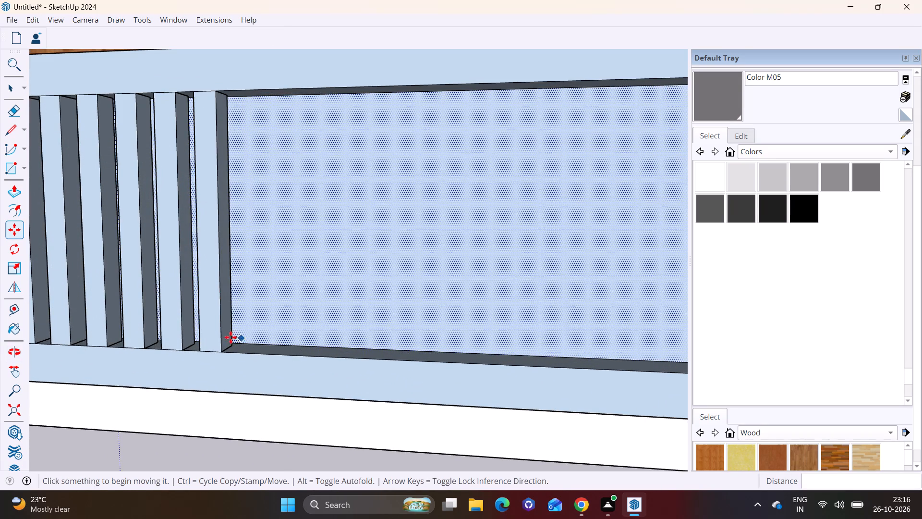
key(space)
double_click(227, 333)
ctrl+double_click(215, 330)
middle_drag(215, 330, 231, 332)
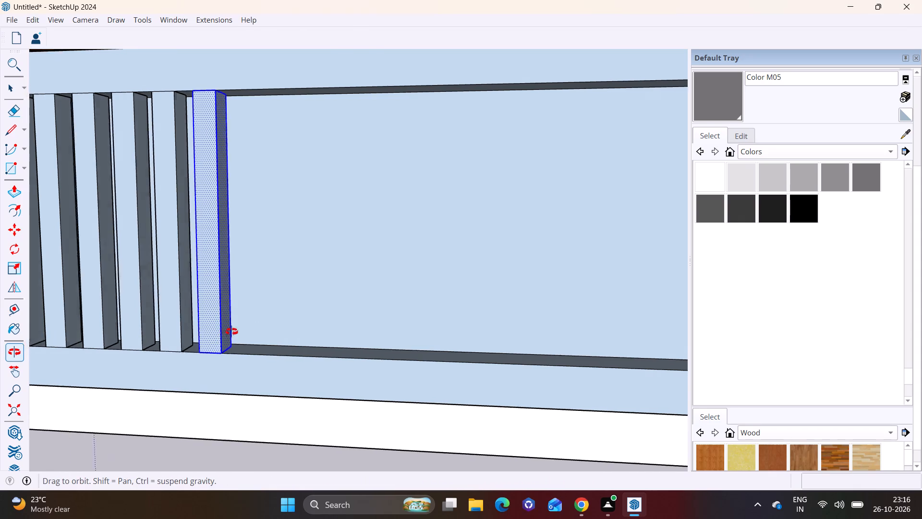
middle_drag(231, 332, 424, 332)
ctrl+double_click(234, 329)
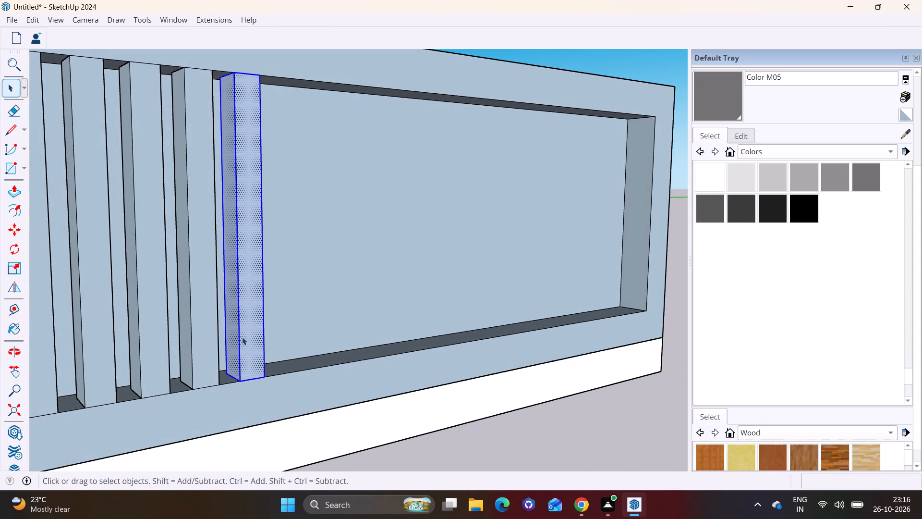
middle_drag(240, 342, 90, 376)
scroll(226, 364, down, 2)
scroll(280, 358, up, 5)
shift+middle_drag(267, 354, 144, 368)
key(m)
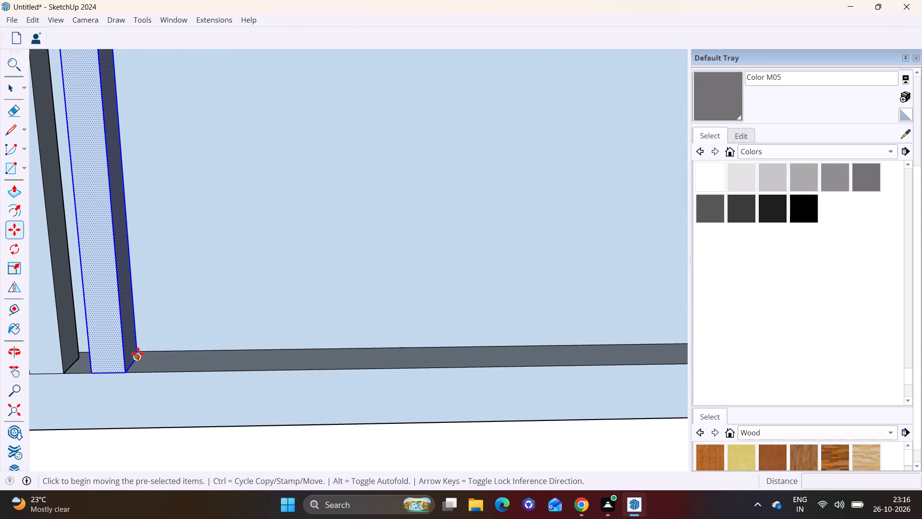
click(138, 354)
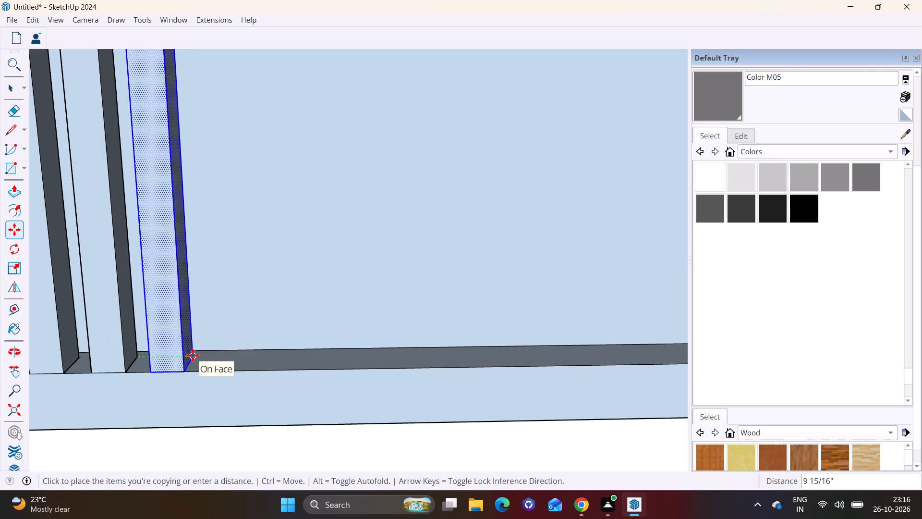
click(195, 356)
text(*10)
key(Return)
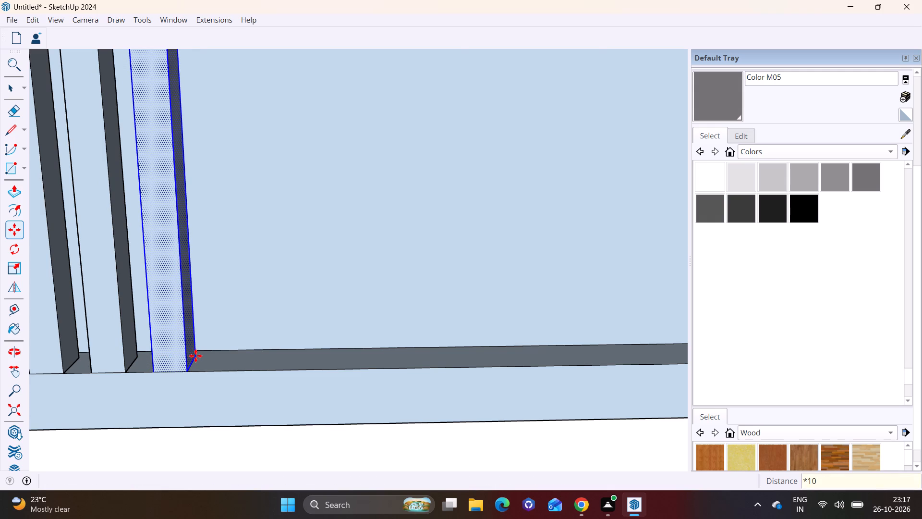
Select the last bar of the extended row and copy it 4 times to fill the remaining recess up to its far end.
scroll(197, 363, down, 9)
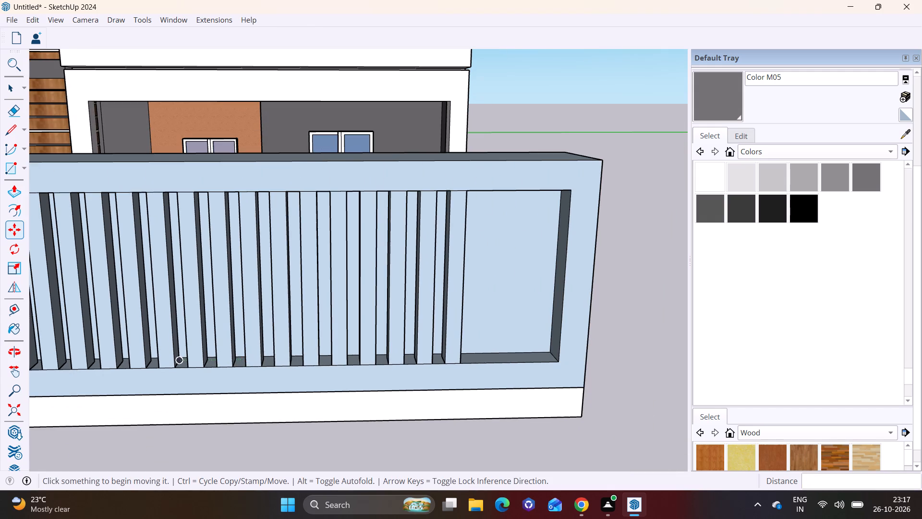
shift+middle_drag(382, 351, 171, 351)
middle_drag(371, 352, 186, 346)
scroll(247, 345, up, 4)
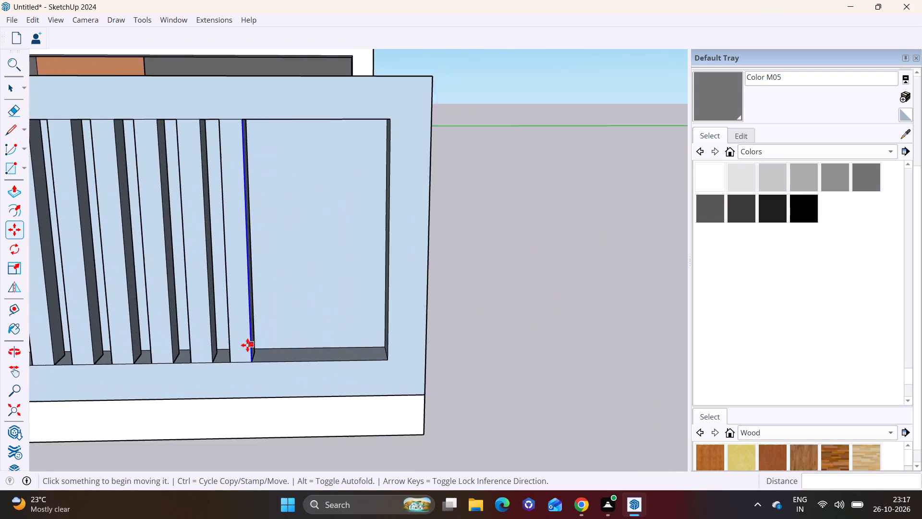
scroll(247, 345, up, 7)
key(space)
double_click(255, 343)
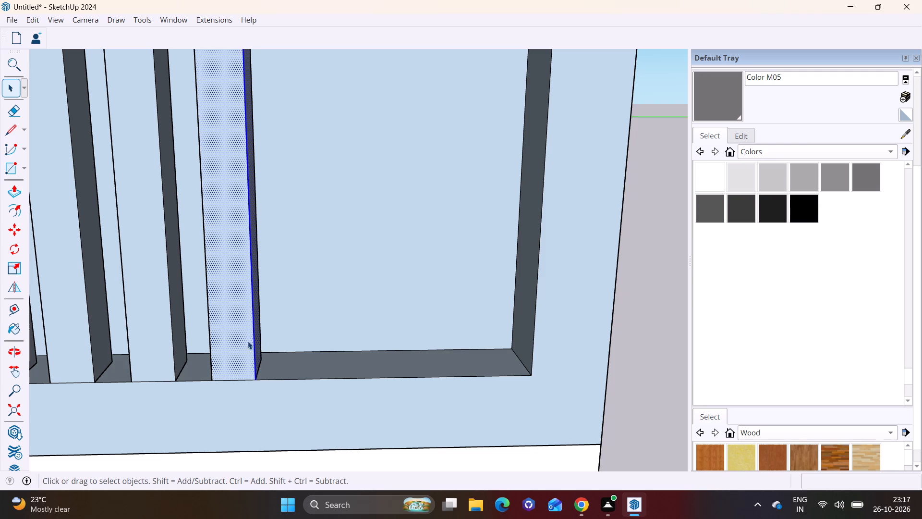
ctrl+click(251, 339)
ctrl+click(251, 339)
middle_drag(210, 341, 278, 341)
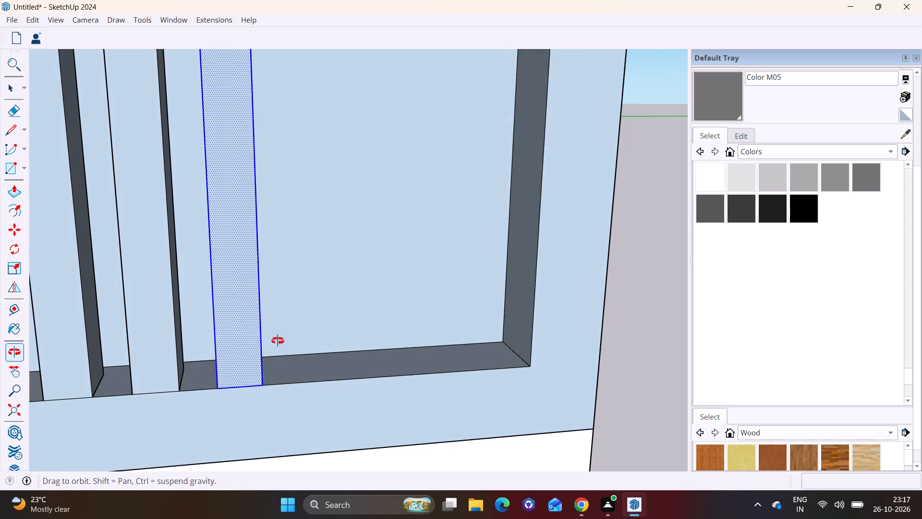
middle_drag(278, 341, 306, 340)
ctrl+double_click(227, 340)
middle_drag(241, 339, 77, 349)
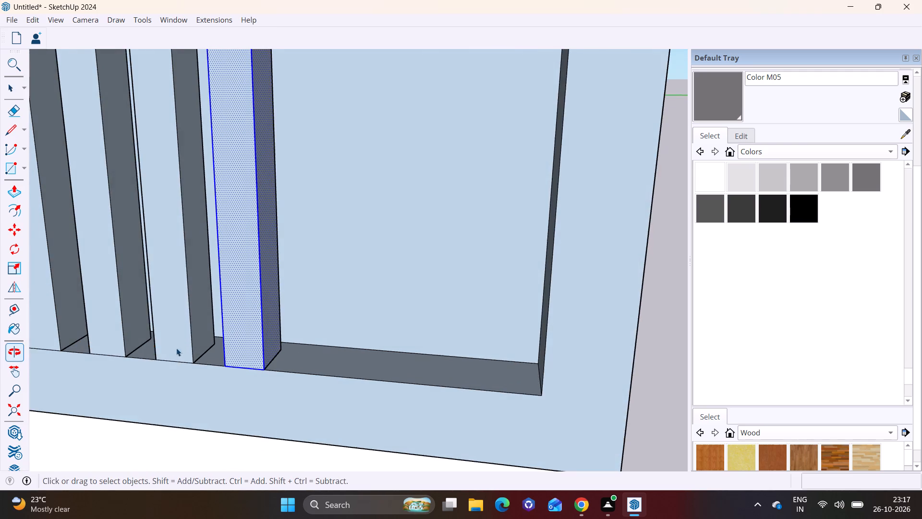
scroll(342, 346, up, 2)
ctrl+double_click(260, 339)
scroll(264, 344, down, 5)
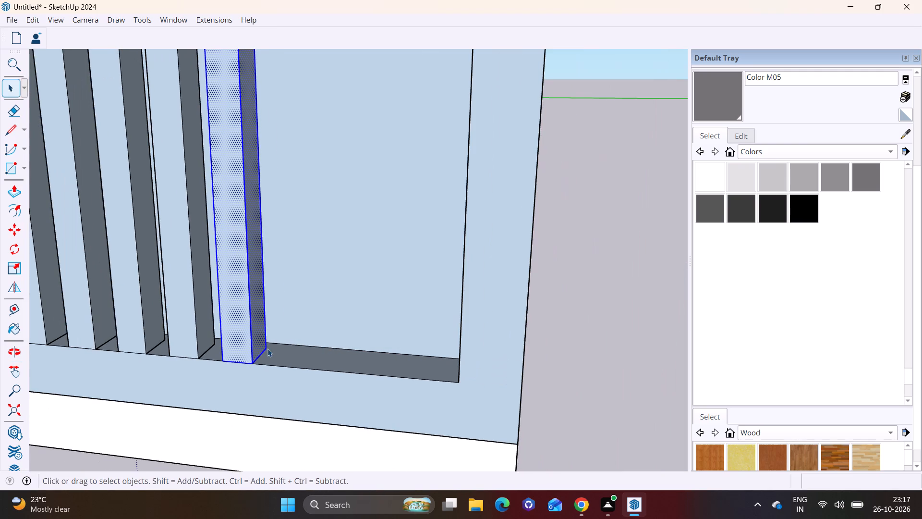
key(m)
click(267, 350)
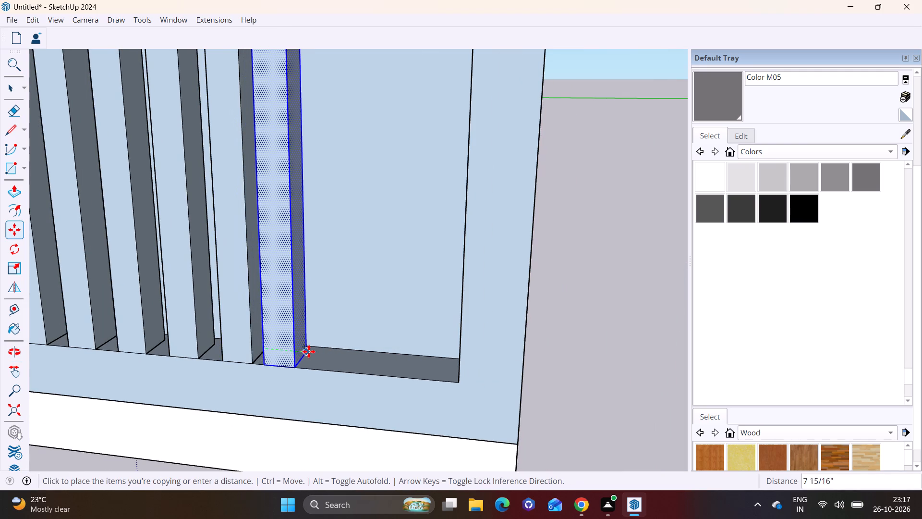
click(316, 353)
key(asterisk)
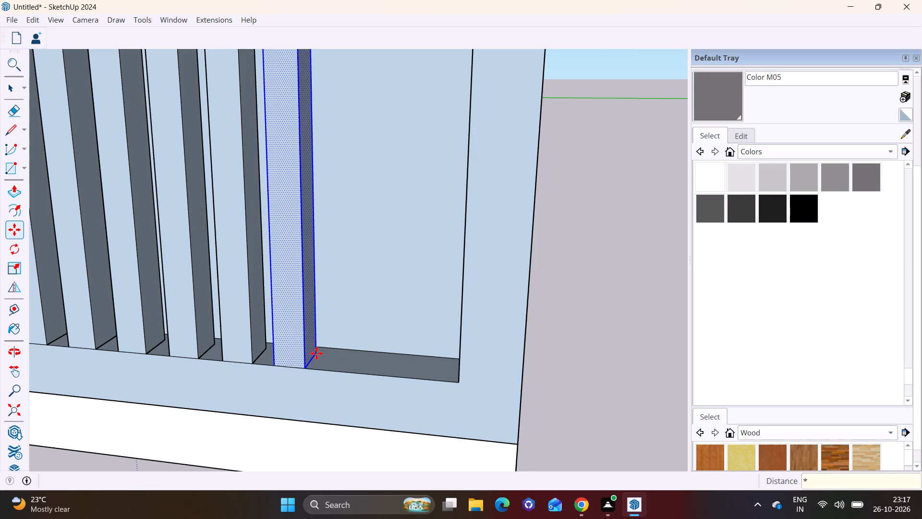
key(4)
key(Return)
scroll(365, 345, down, 10)
key(space)
Inspect the bars at the recess's far end and the compound wall's overall look against the building.
middle_click(399, 312)
scroll(399, 312, up, 3)
middle_drag(400, 336, 488, 309)
scroll(469, 331, up, 6)
scroll(425, 334, down, 6)
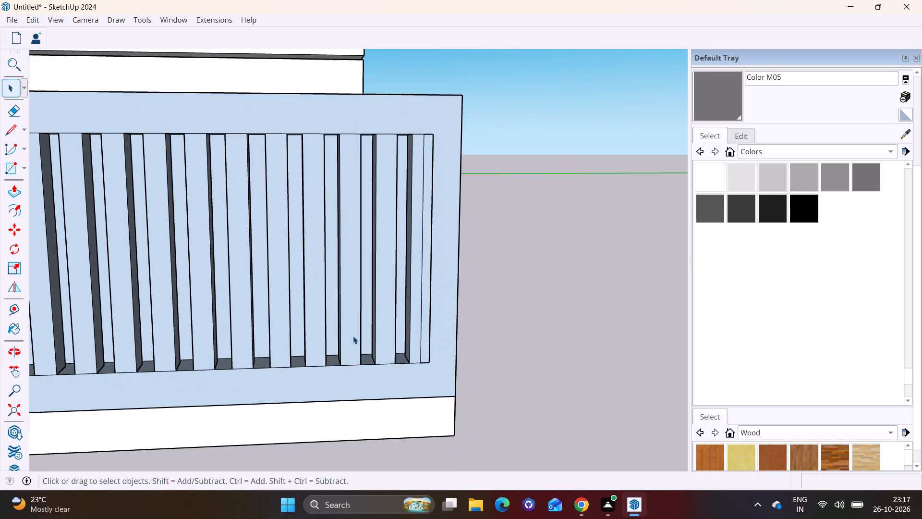
scroll(353, 336, down, 17)
shift+middle_drag(148, 362, 252, 326)
middle_drag(239, 326, 235, 322)
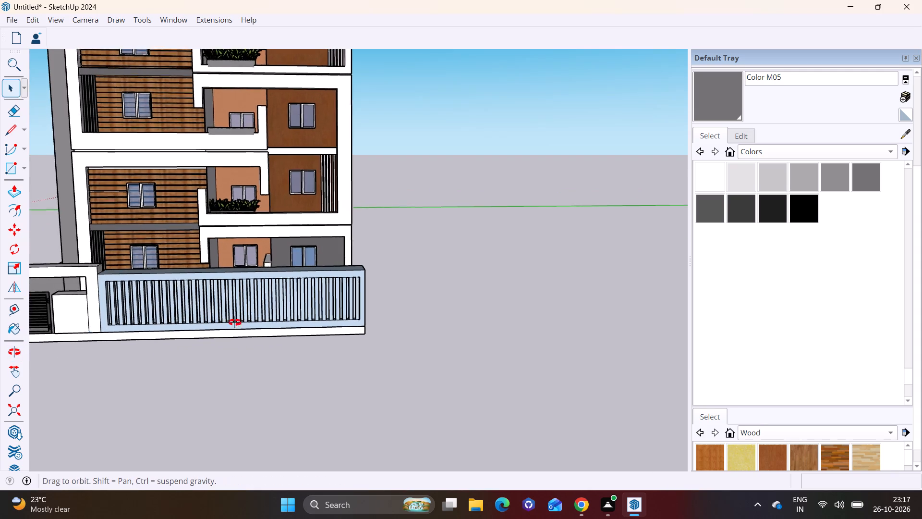
Draw a vertical line from base to top on the compound wall's inner face, near its free end away from the gates.
middle_drag(235, 322, 240, 283)
scroll(178, 268, up, 6)
shift+middle_drag(94, 270, 153, 309)
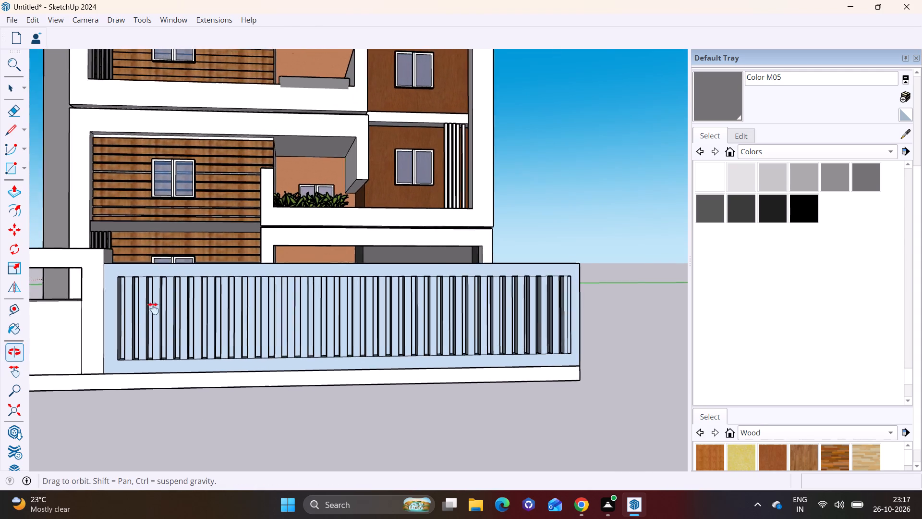
shift+middle_drag(153, 309, 157, 310)
scroll(154, 306, down, 9)
shift+middle_drag(182, 314, 274, 300)
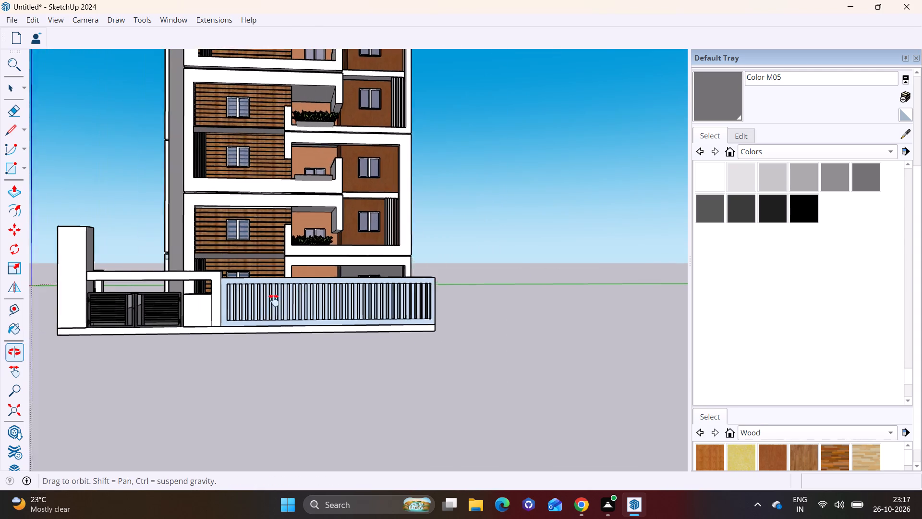
shift+middle_drag(274, 300, 275, 300)
middle_drag(379, 305, 26, 337)
scroll(281, 325, up, 1)
scroll(129, 334, up, 1)
middle_drag(236, 287, 31, 341)
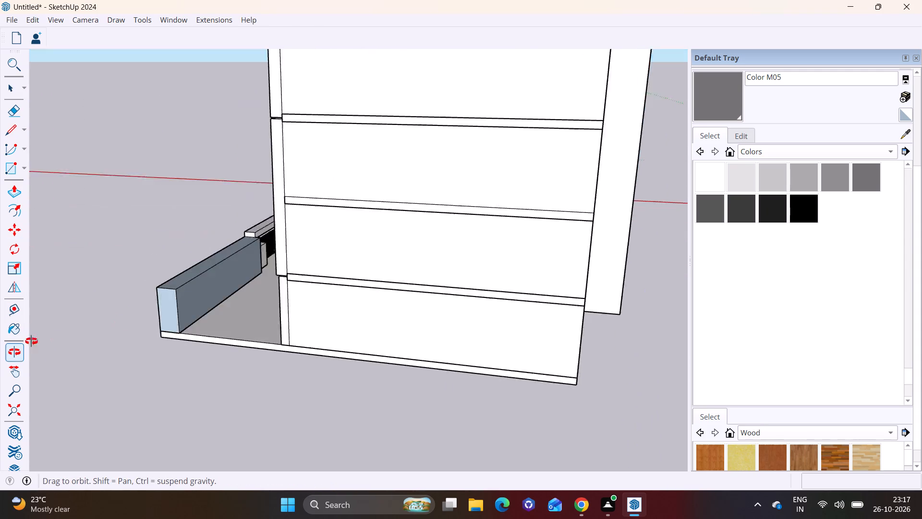
middle_drag(31, 341, 22, 343)
scroll(201, 334, up, 2)
click(10, 135)
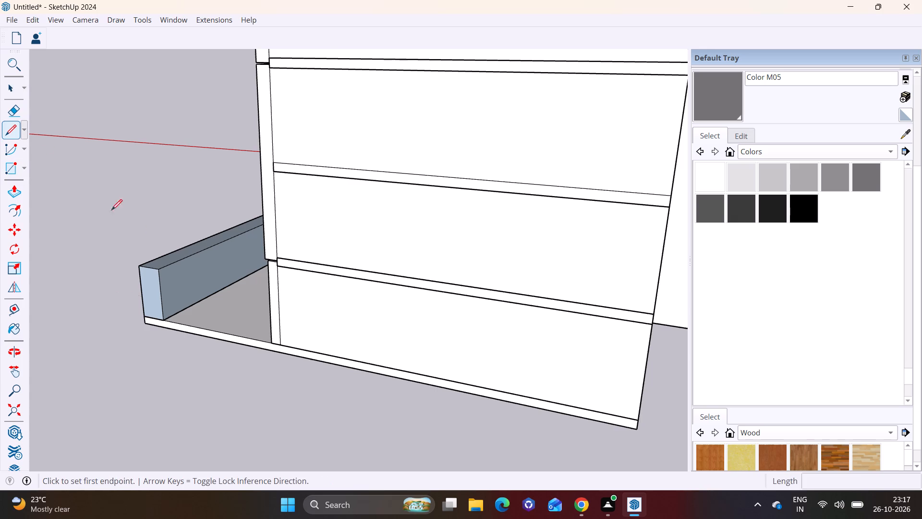
scroll(162, 263, up, 5)
click(180, 342)
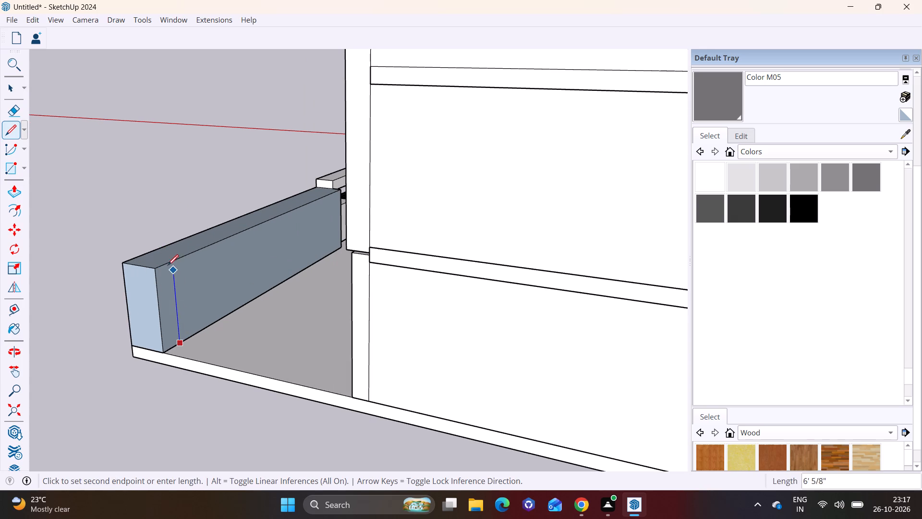
click(168, 262)
Push/Pull the narrow end strip of the wall's inner face about 16' 6 11/16" to meet the building, forming a side compound wall.
click(13, 93)
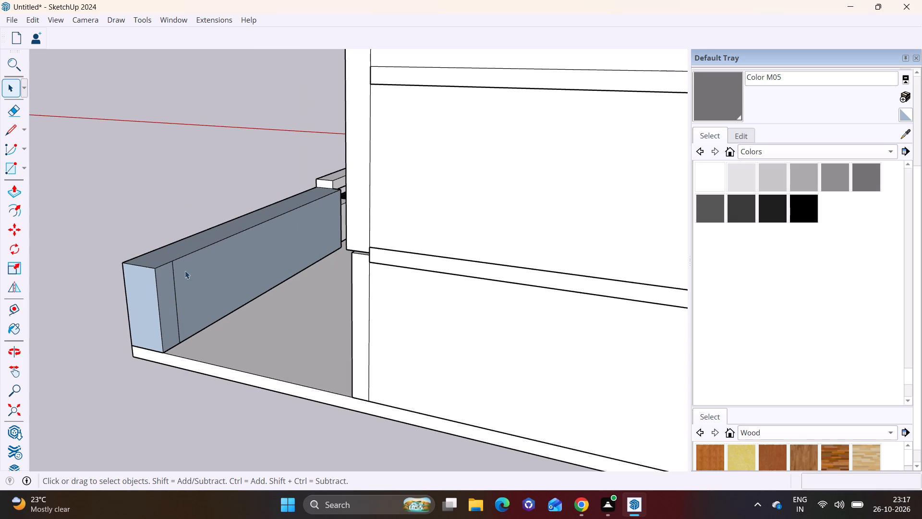
click(171, 285)
click(14, 195)
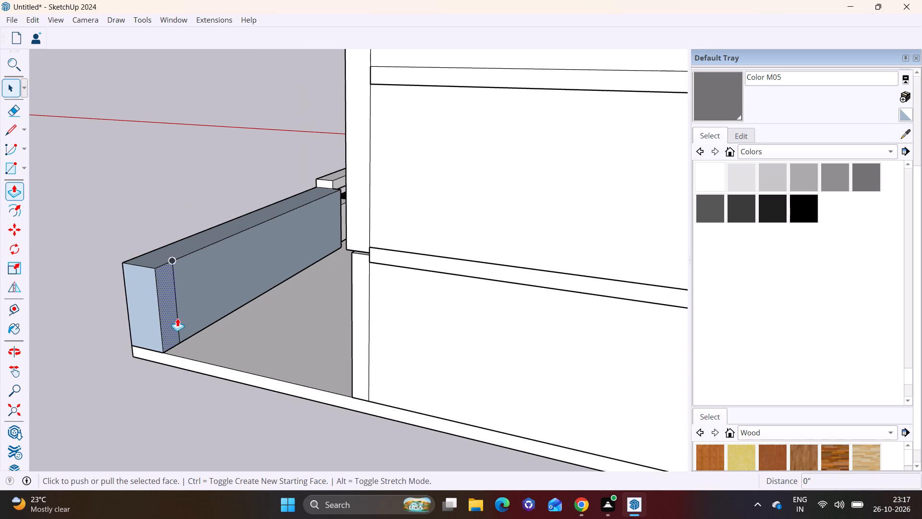
click(168, 308)
click(354, 373)
Paint the side wall's outer face and the front compound wall's inner face and top with white Color M00.
scroll(355, 373, down, 2)
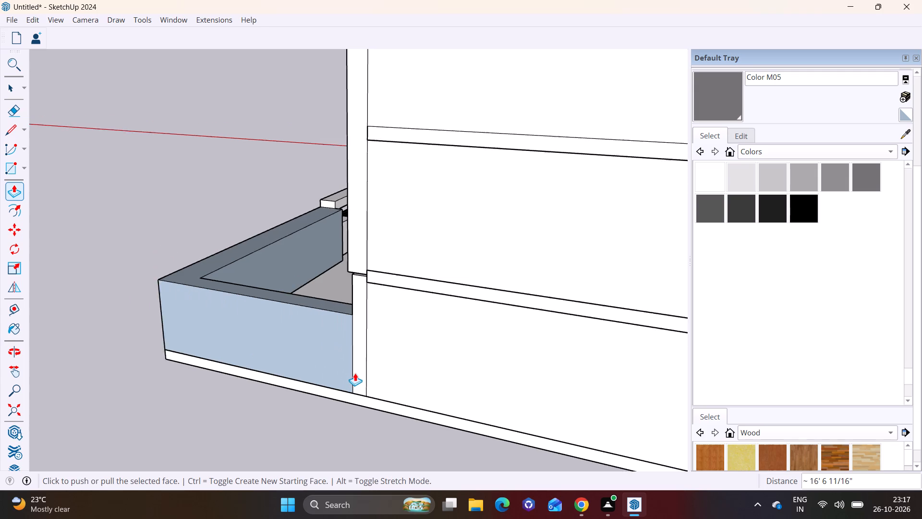
scroll(355, 373, down, 10)
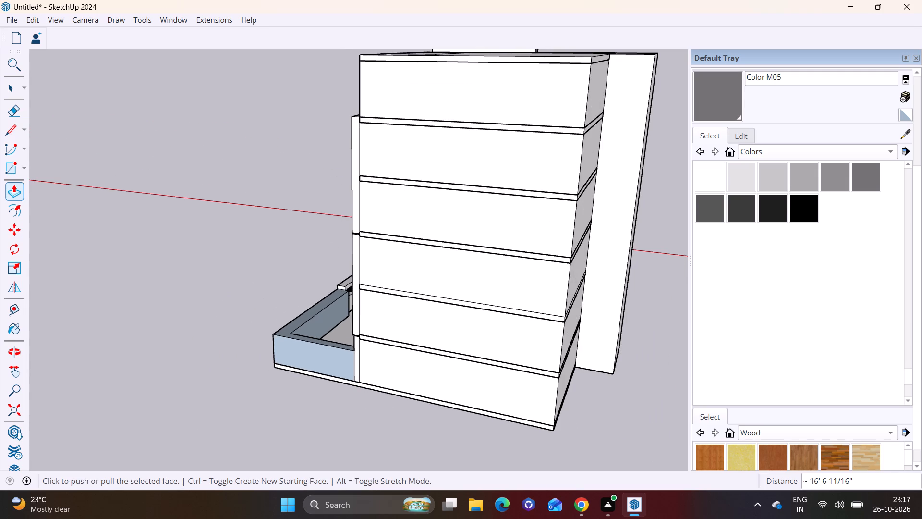
click(702, 182)
click(322, 358)
click(314, 329)
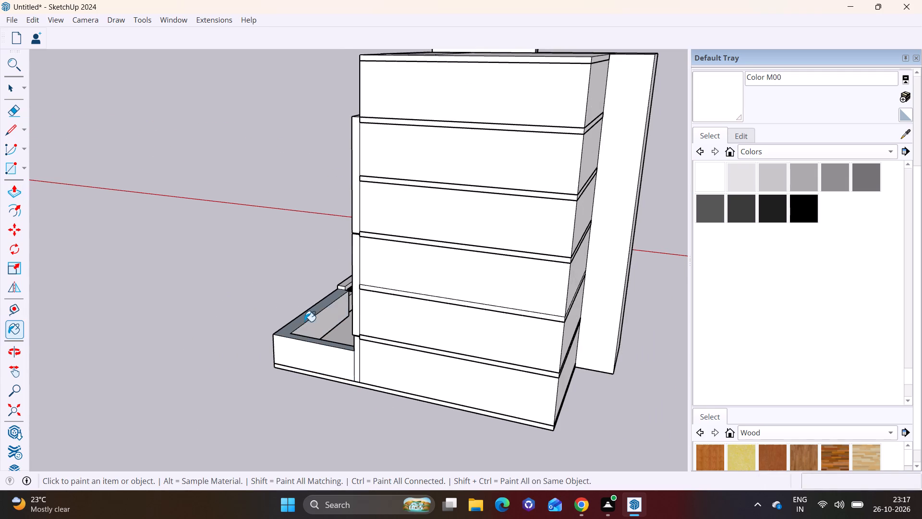
click(304, 321)
middle_drag(297, 329, 532, 307)
scroll(328, 353, up, 4)
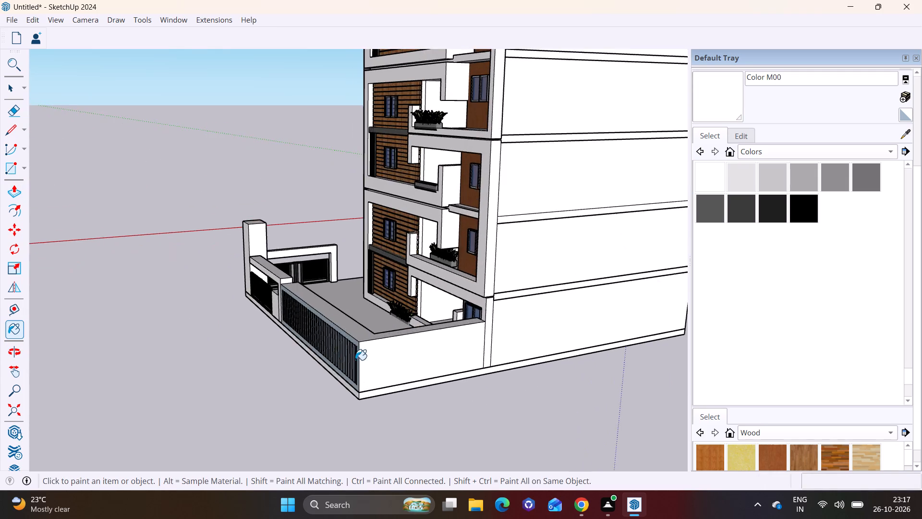
middle_drag(361, 357, 459, 315)
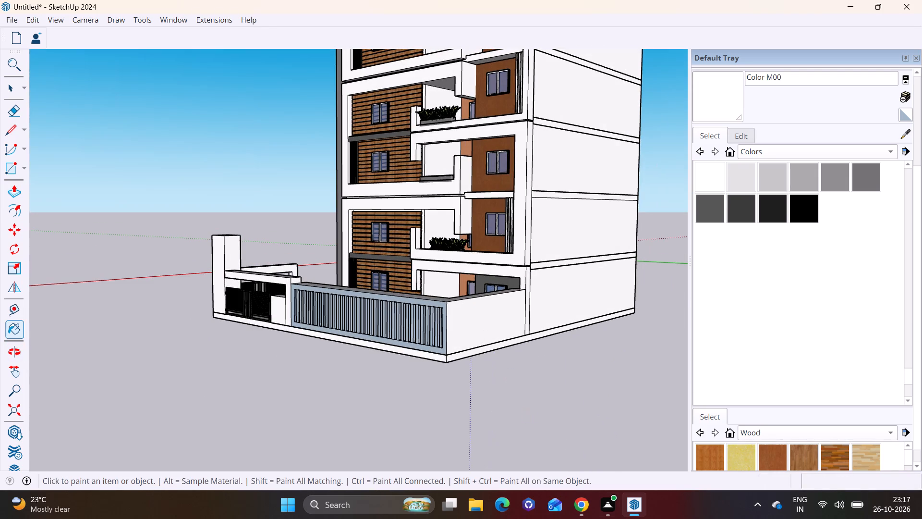
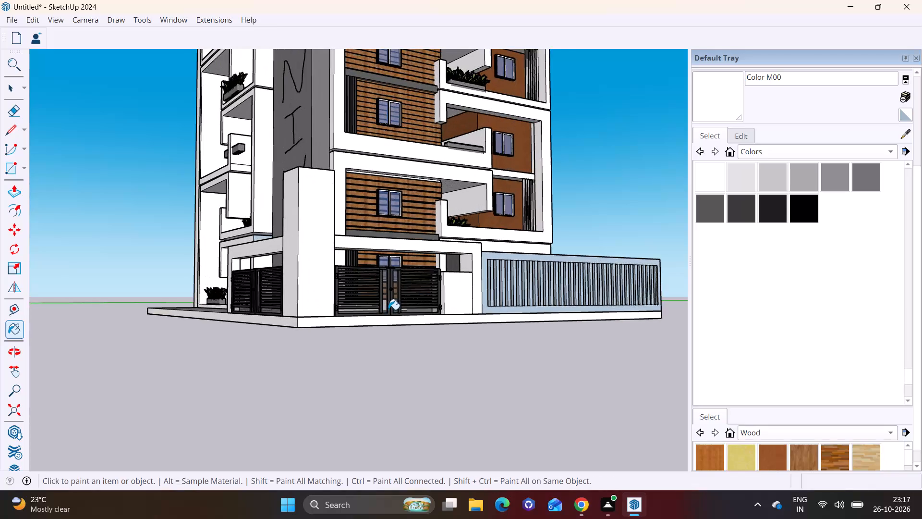
Write NAME in large freehand letters across the white pier between the double gate and the barred compound wall.
middle_drag(381, 314, 282, 365)
scroll(377, 356, up, 3)
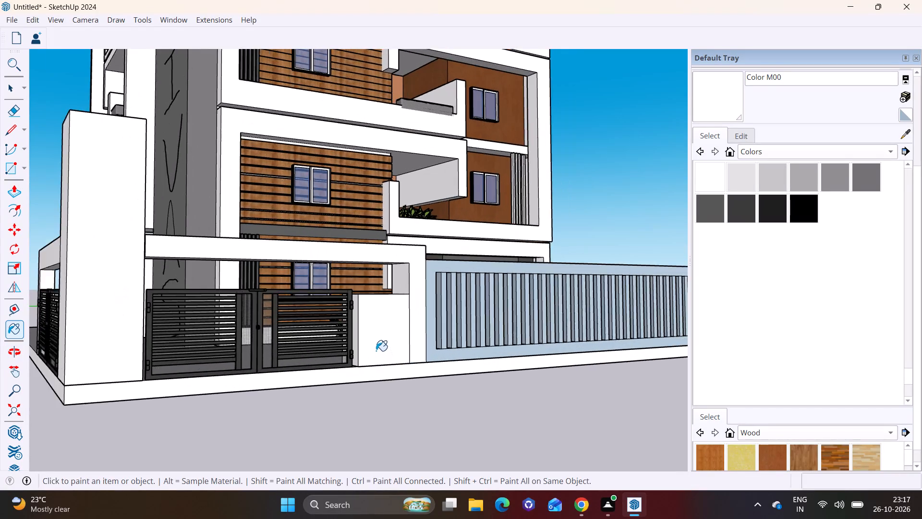
scroll(376, 351, up, 9)
middle_drag(364, 343, 298, 347)
scroll(295, 331, up, 3)
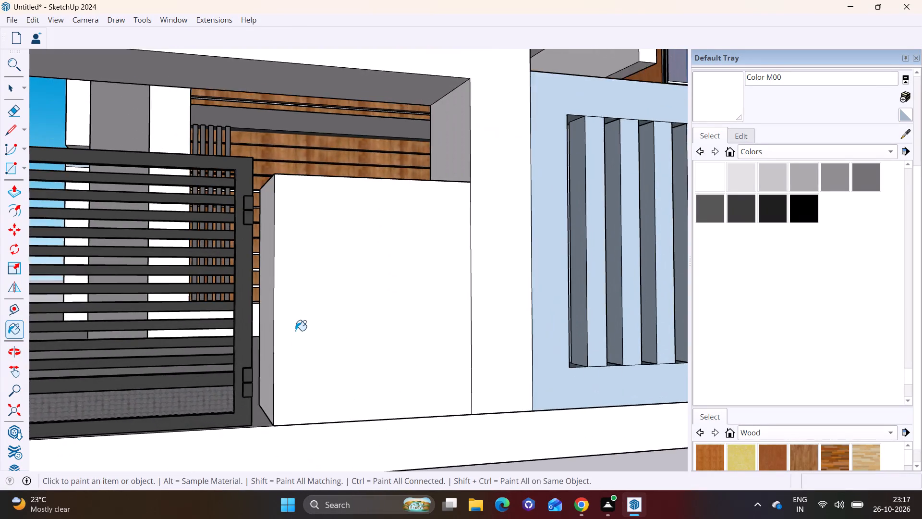
scroll(295, 331, up, 2)
middle_drag(291, 331, 236, 334)
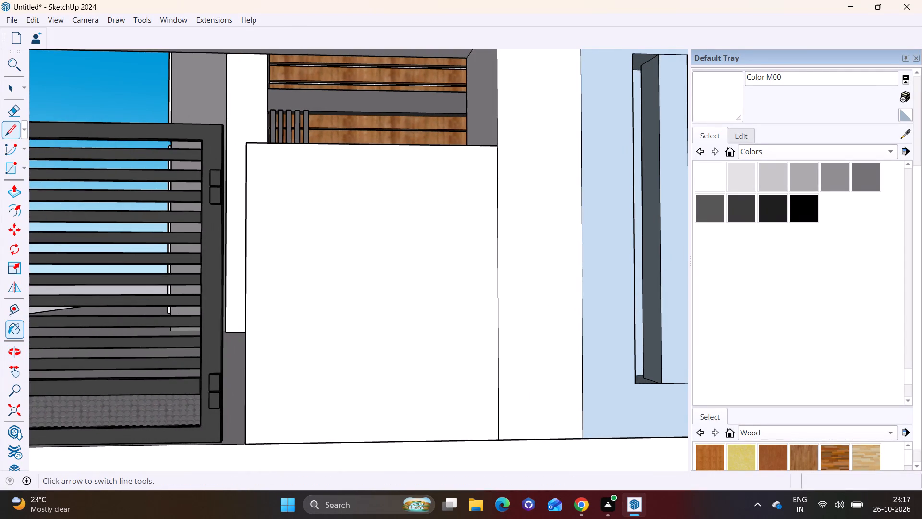
click(22, 126)
click(35, 166)
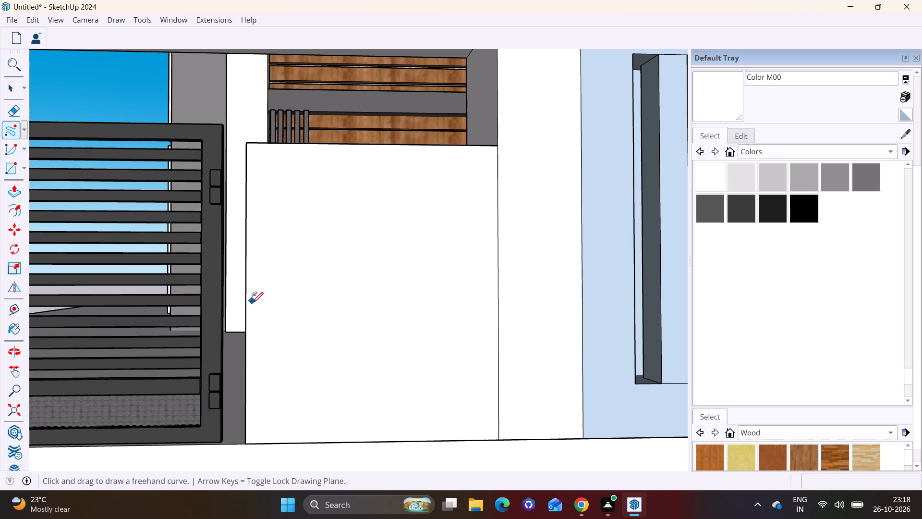
drag(252, 325, 258, 244)
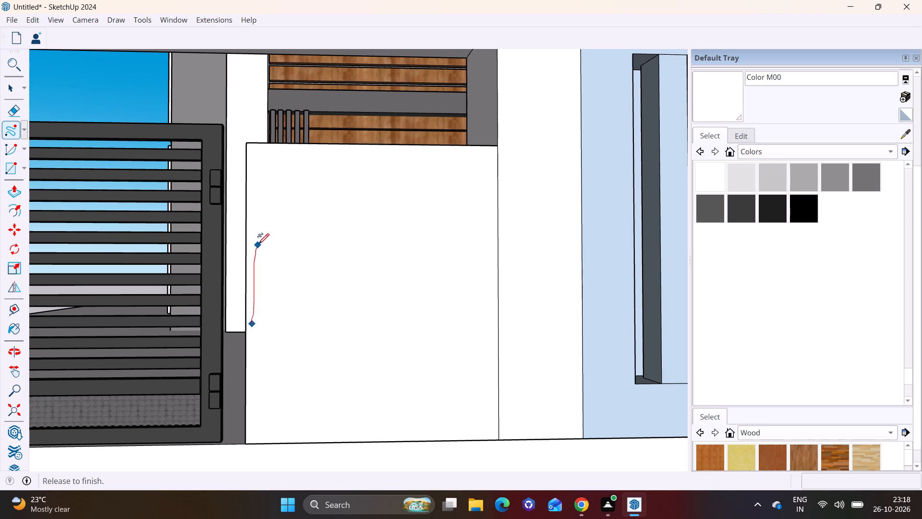
drag(258, 244, 318, 242)
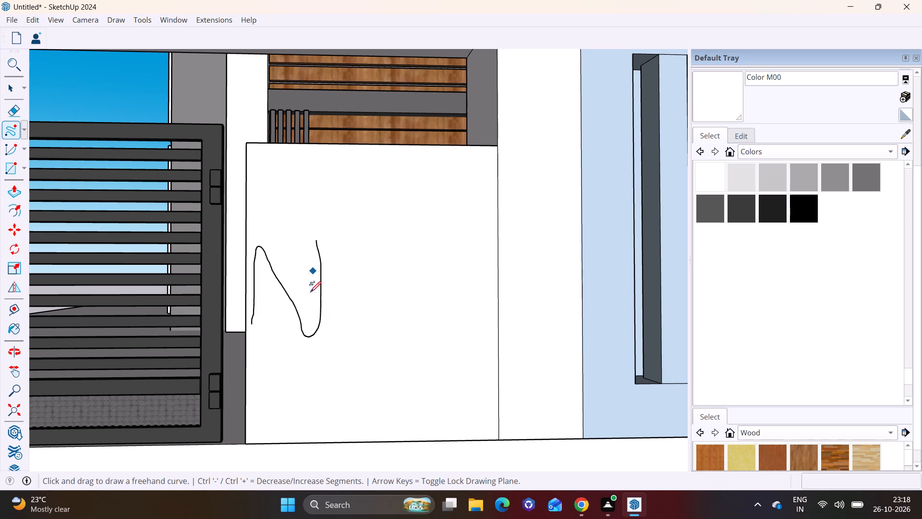
drag(332, 329, 360, 246)
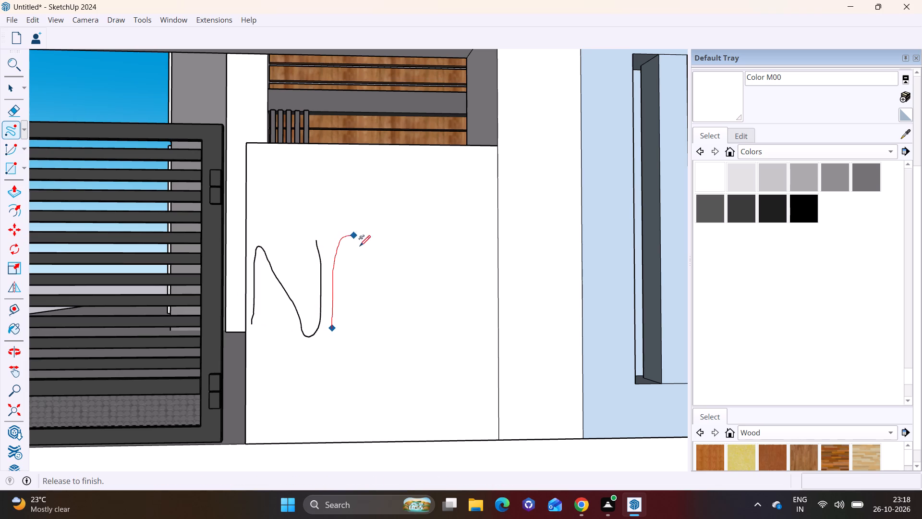
drag(360, 246, 379, 335)
drag(335, 294, 366, 293)
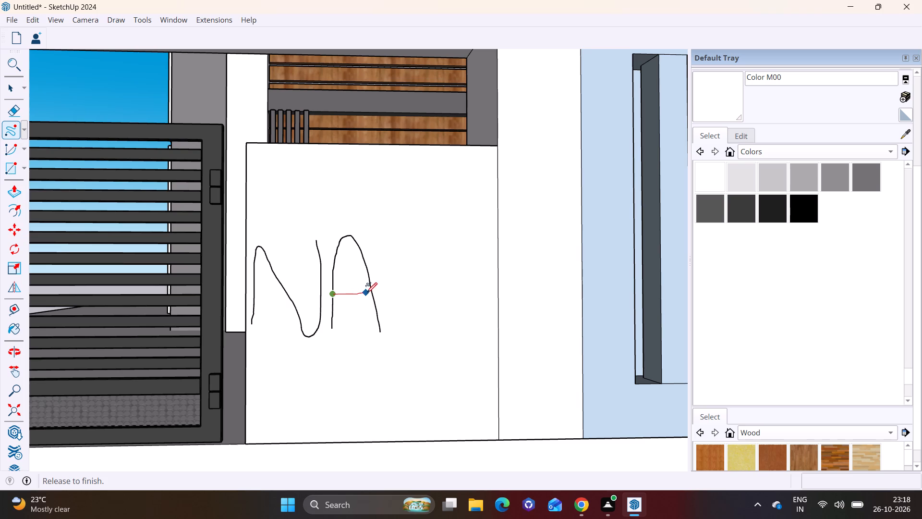
drag(366, 293, 372, 292)
drag(391, 328, 383, 259)
drag(383, 259, 439, 227)
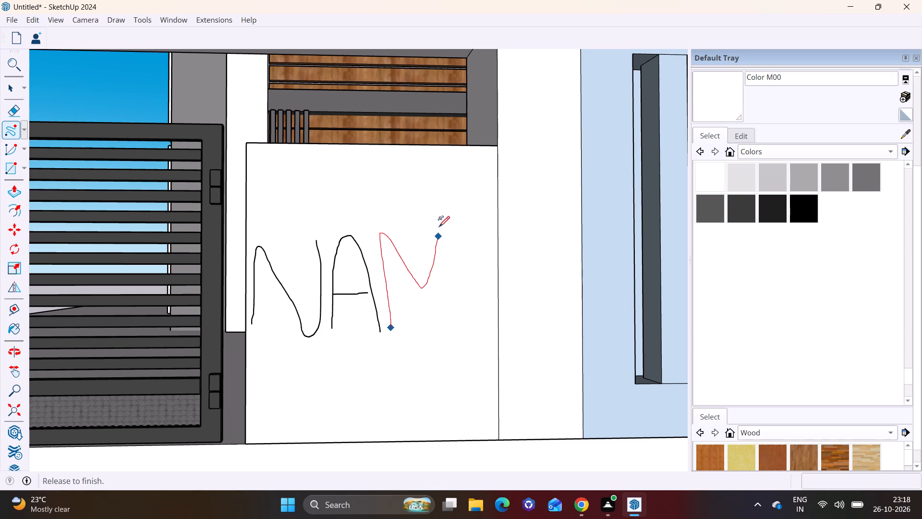
drag(439, 227, 457, 333)
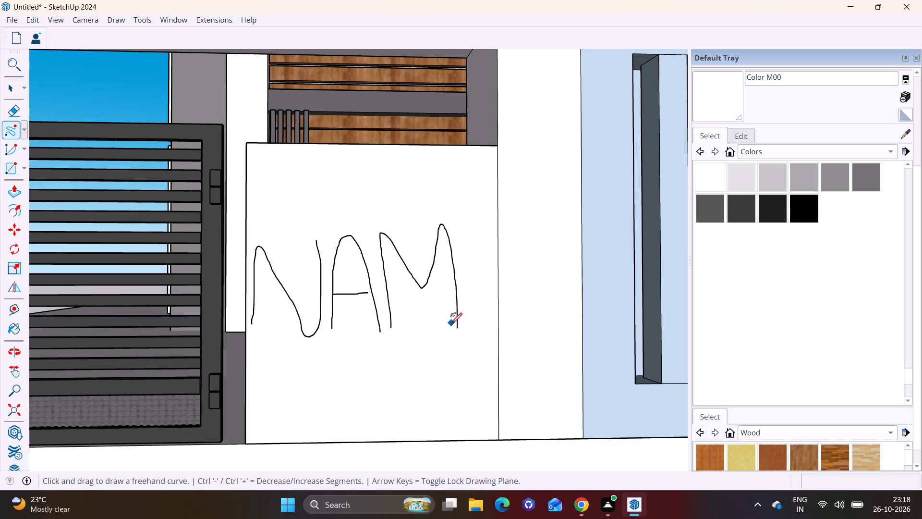
drag(464, 226, 529, 320)
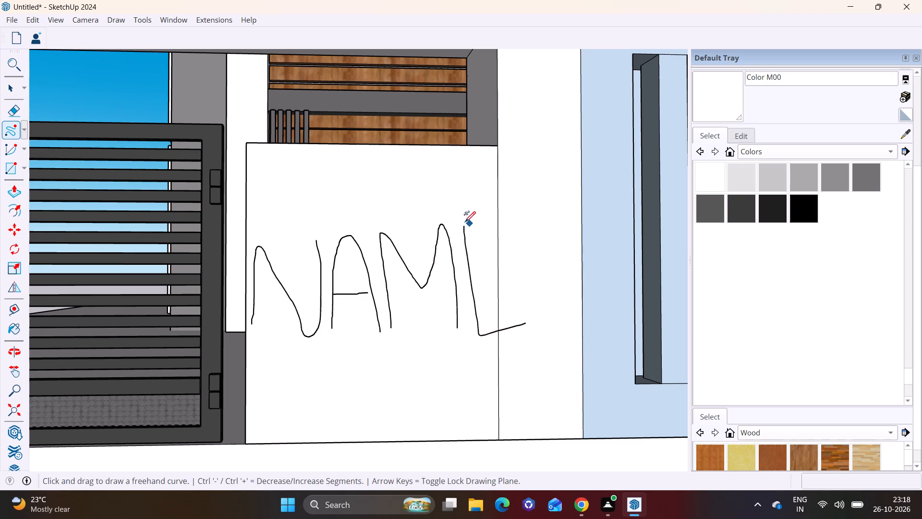
drag(460, 227, 518, 222)
drag(475, 279, 513, 275)
Push/Pull the tall corner pillar's top face down about 6' 5 3/16" to the level of the gate frames' beams.
scroll(299, 378, down, 13)
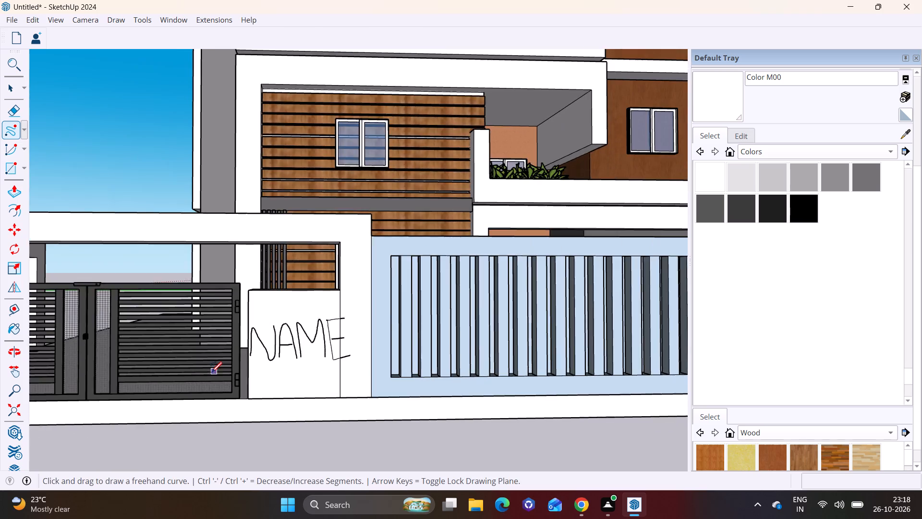
scroll(211, 372, down, 2)
middle_drag(210, 372, 397, 381)
scroll(42, 347, down, 6)
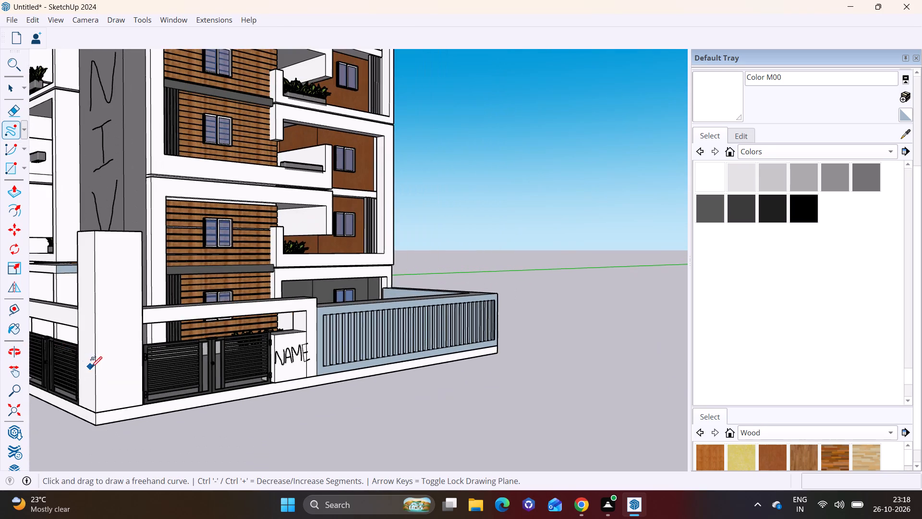
middle_drag(93, 368, 177, 324)
scroll(170, 327, up, 3)
middle_drag(173, 331, 252, 331)
middle_drag(272, 258, 63, 379)
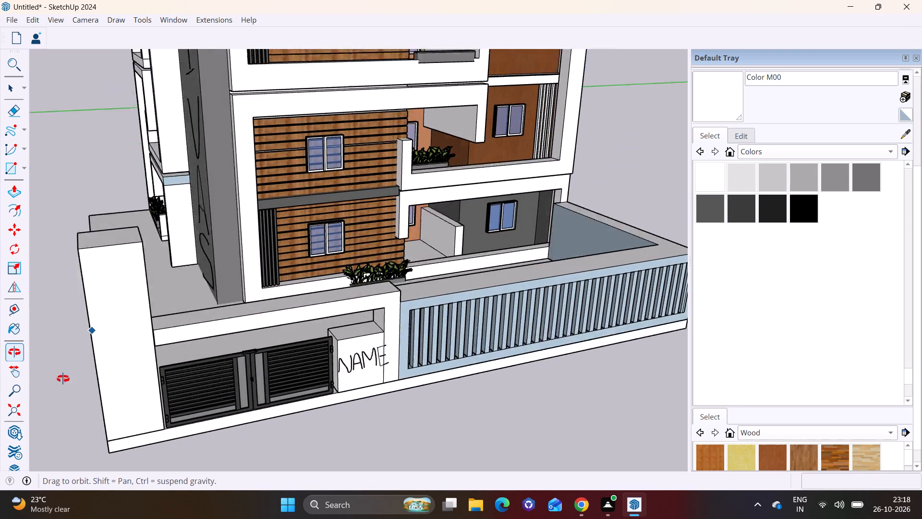
middle_drag(63, 379, 60, 383)
key(space)
click(100, 257)
click(12, 190)
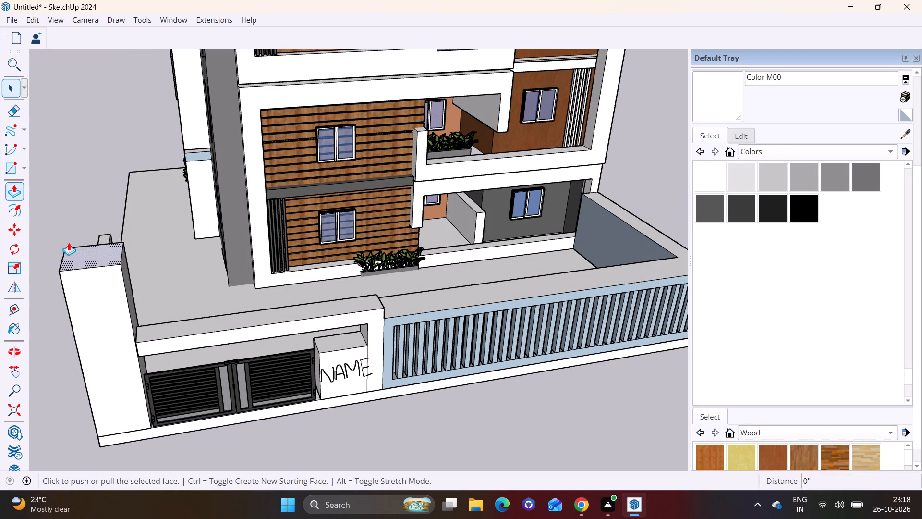
click(100, 256)
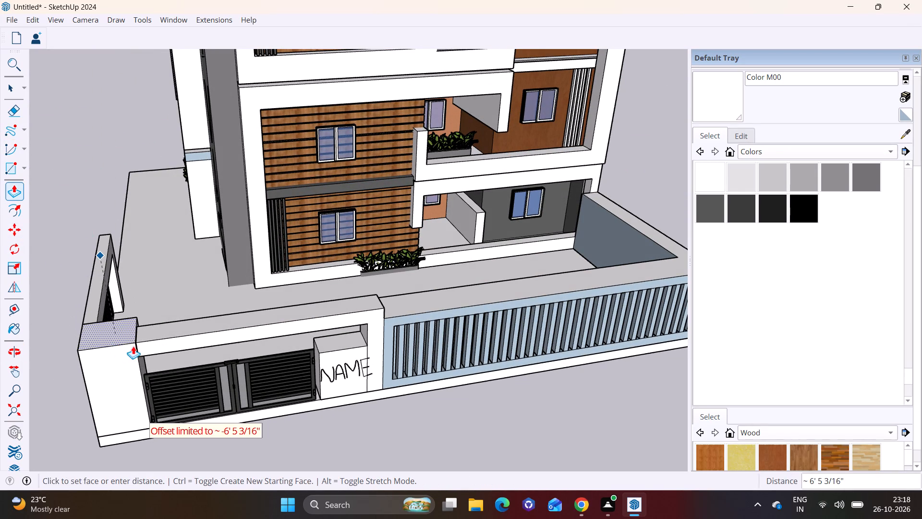
click(138, 345)
Push/Pull the corner pillar's face toward the gate beside the NAME pier inward about 2' 4 5/16" to narrow the pillar.
scroll(107, 337, down, 3)
middle_drag(99, 346, 201, 222)
scroll(187, 296, down, 3)
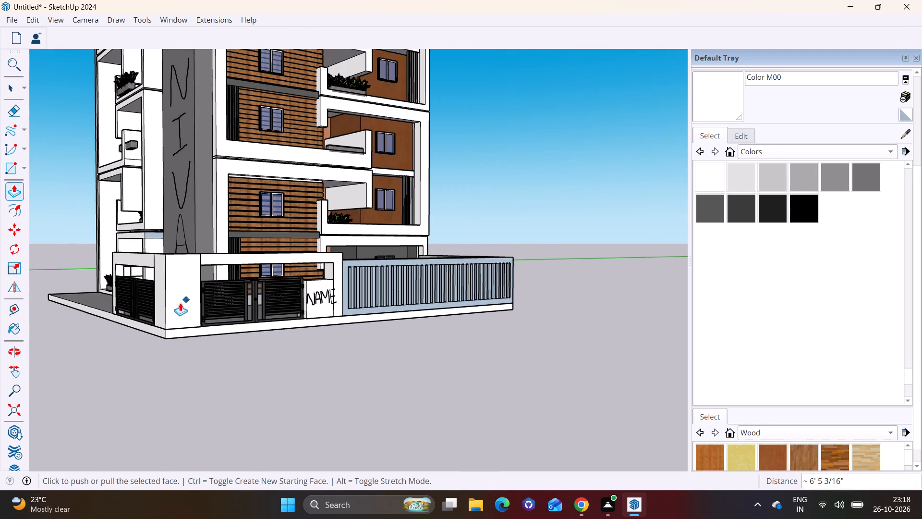
middle_drag(214, 302, 238, 302)
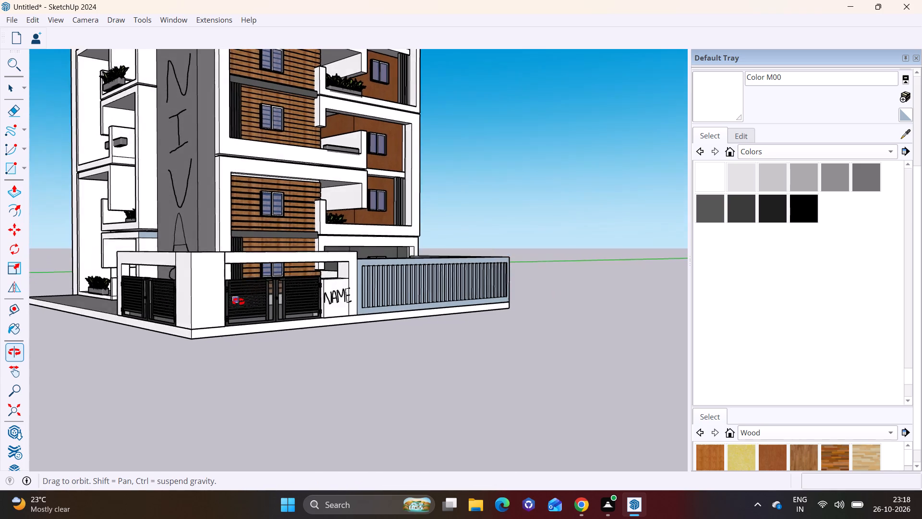
middle_drag(238, 302, 25, 321)
scroll(107, 289, up, 8)
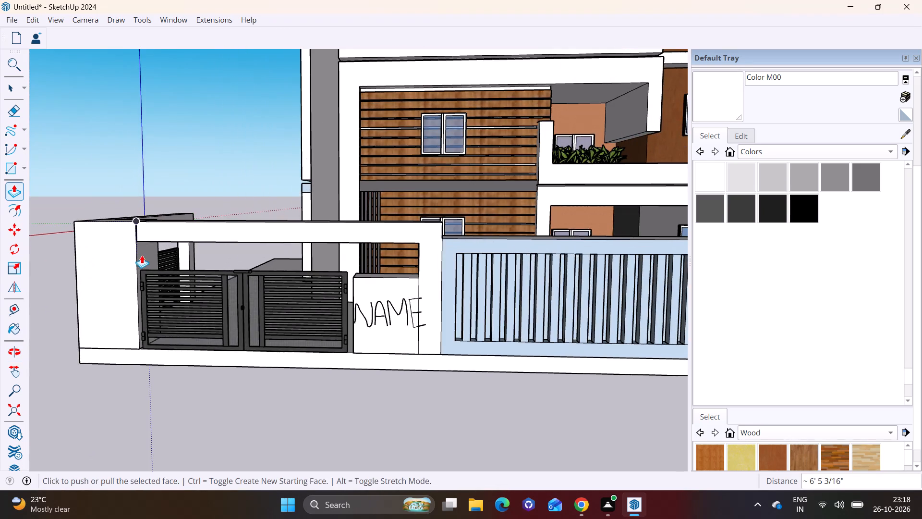
scroll(138, 257, up, 1)
middle_drag(138, 257, 77, 266)
scroll(82, 266, up, 2)
middle_drag(140, 258, 127, 287)
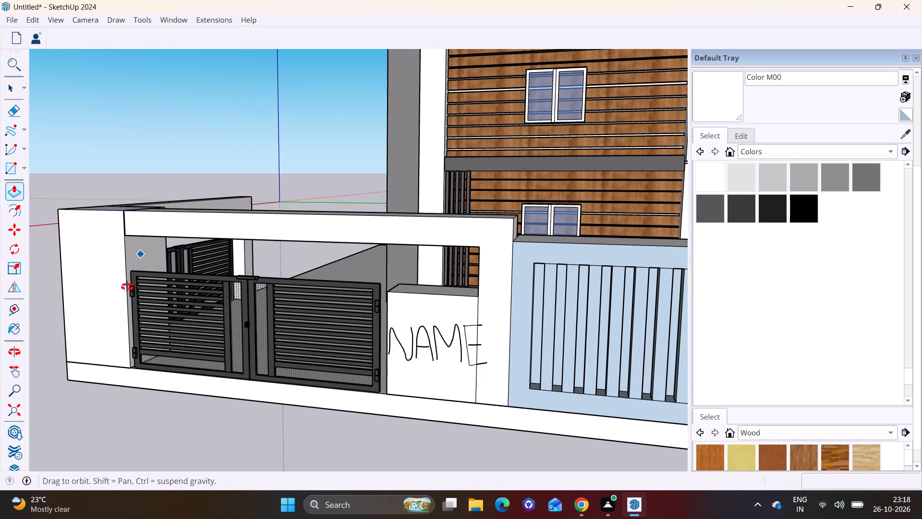
middle_drag(127, 287, 69, 382)
key(space)
click(140, 277)
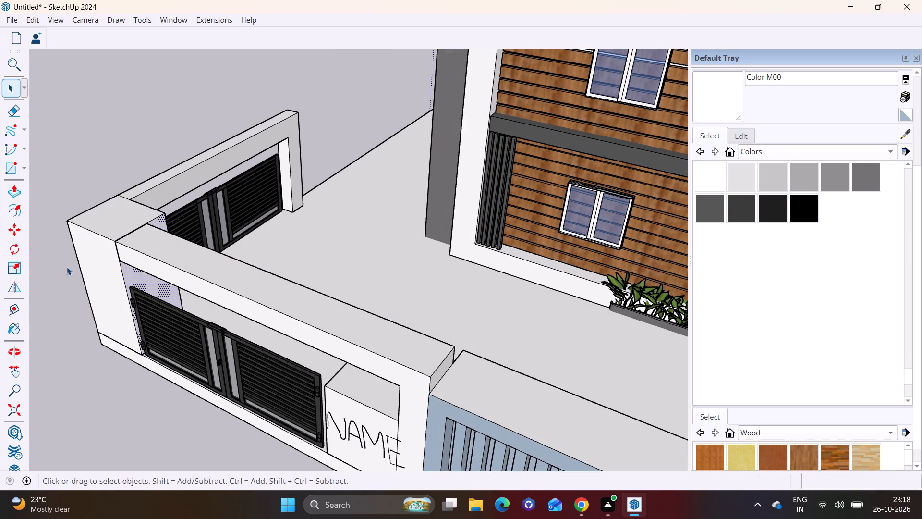
click(14, 193)
click(133, 271)
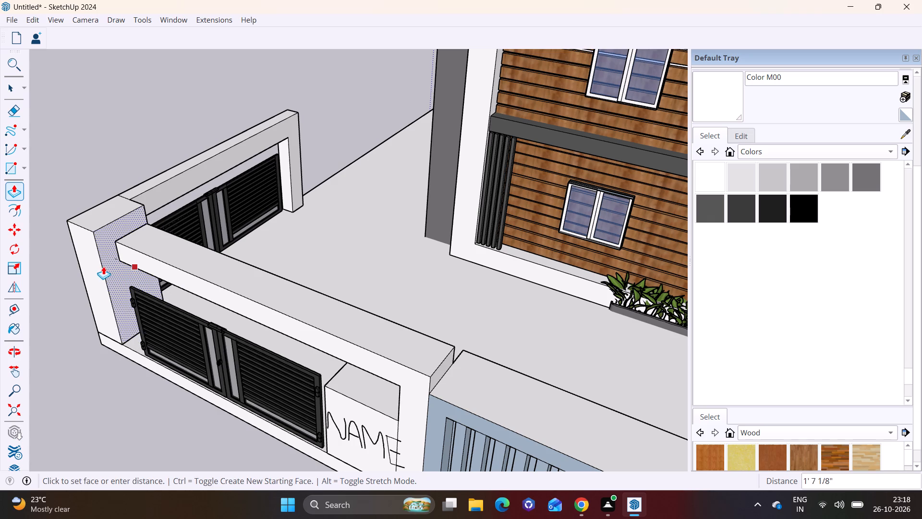
click(100, 264)
Push/Pull the corner pillar's face beside the other gate inward about 1' 11 11/16".
middle_drag(122, 264, 11, 357)
scroll(123, 210, up, 2)
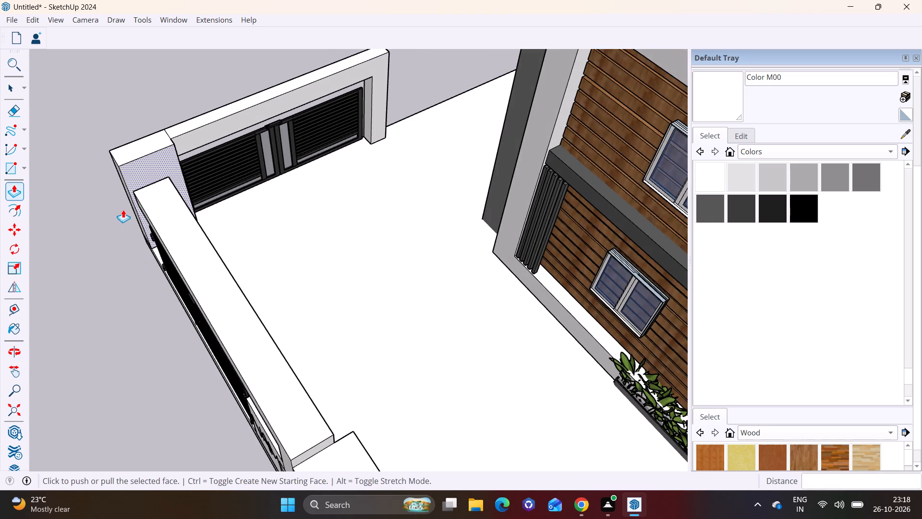
scroll(183, 180, up, 1)
middle_drag(184, 180, 71, 229)
scroll(140, 145, up, 5)
shift+middle_drag(253, 92, 233, 240)
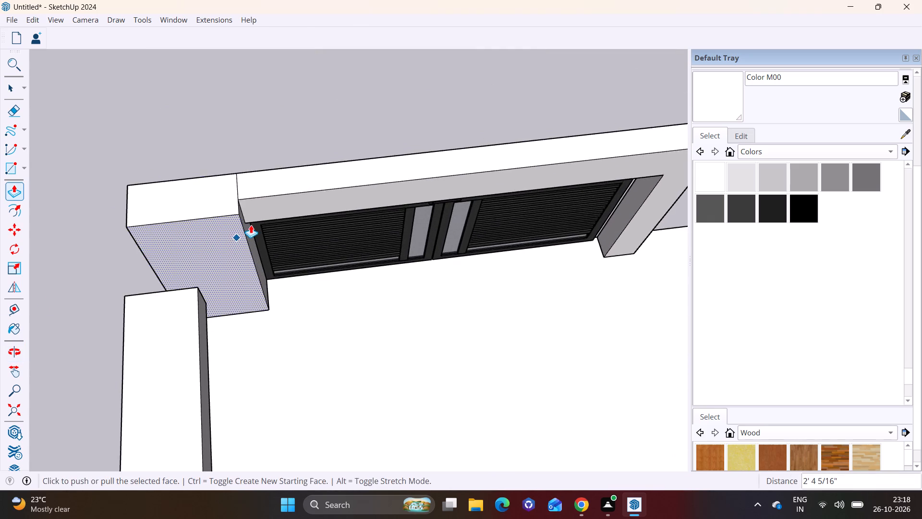
scroll(252, 223, up, 3)
middle_drag(240, 221, 166, 222)
key(space)
click(8, 92)
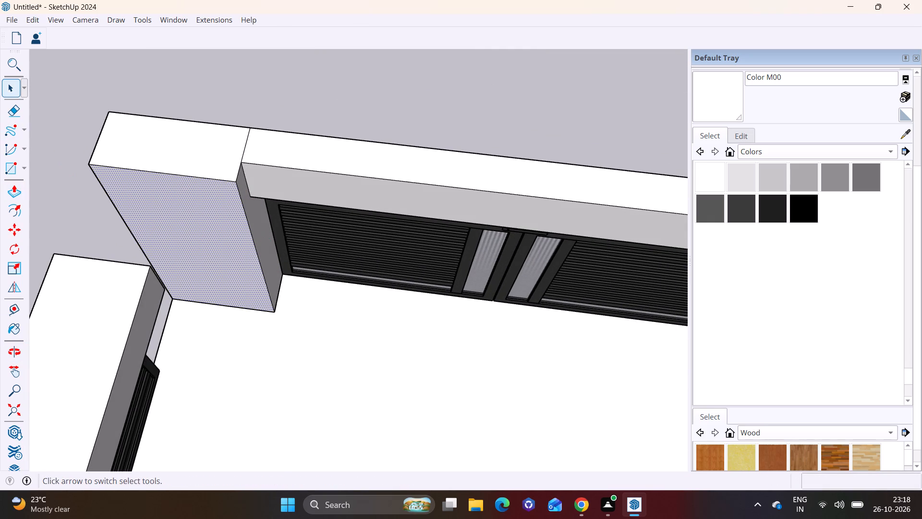
click(259, 228)
click(8, 193)
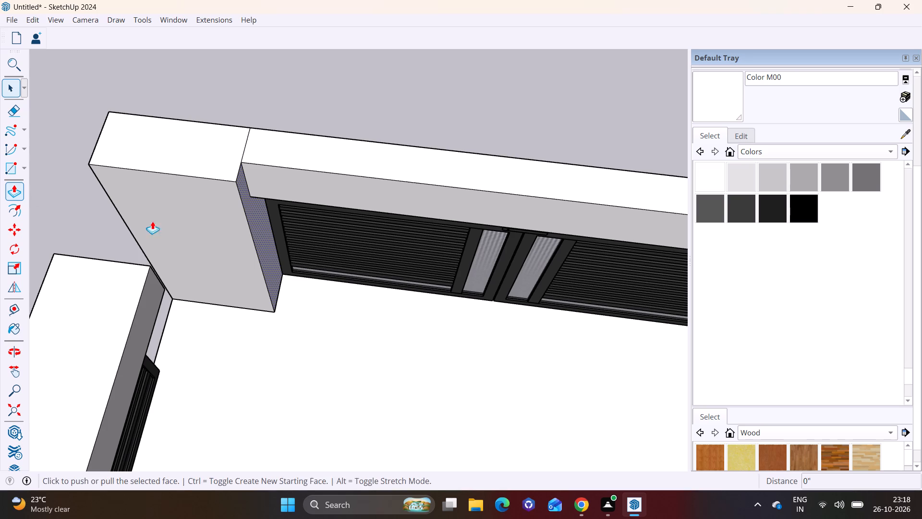
click(260, 231)
click(191, 229)
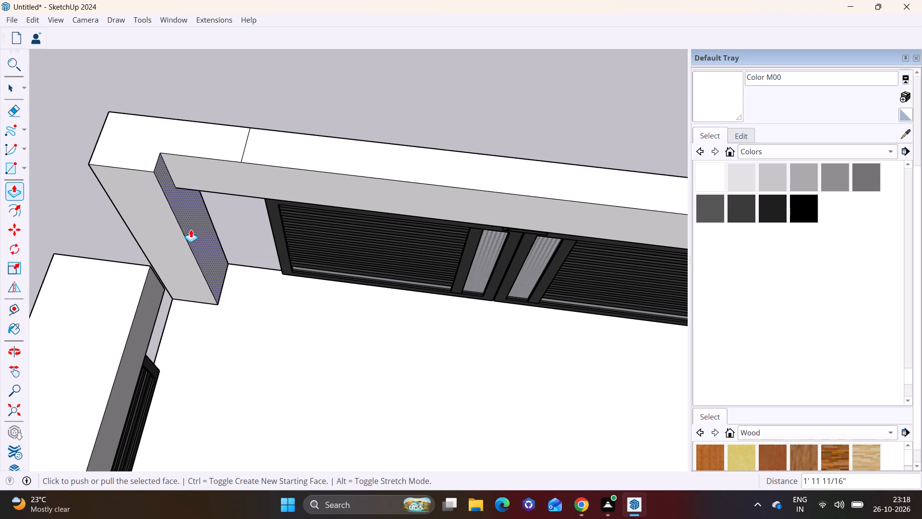
Push/Pull the free end of the beam above the NAME-side gate to meet the narrowed corner pillar.
scroll(154, 261, down, 1)
middle_drag(151, 266, 350, 244)
middle_drag(253, 329, 413, 217)
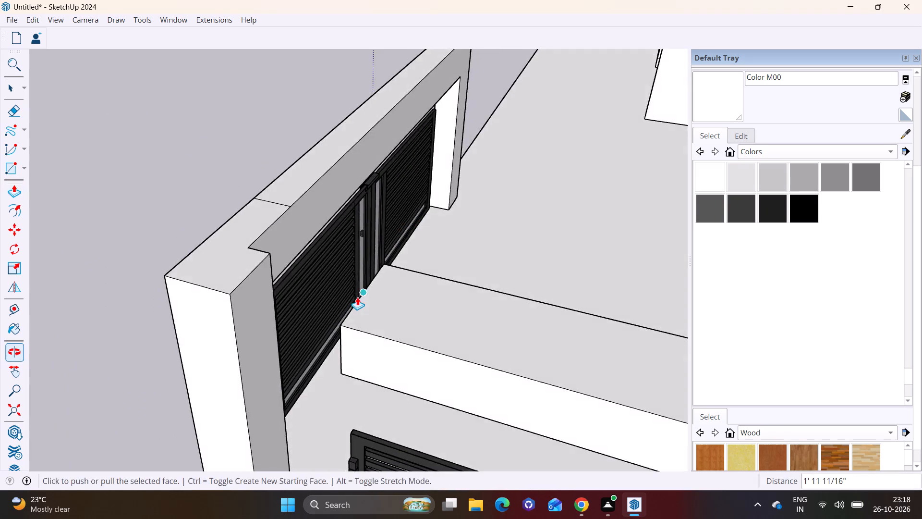
middle_drag(362, 302, 527, 300)
key(space)
click(419, 316)
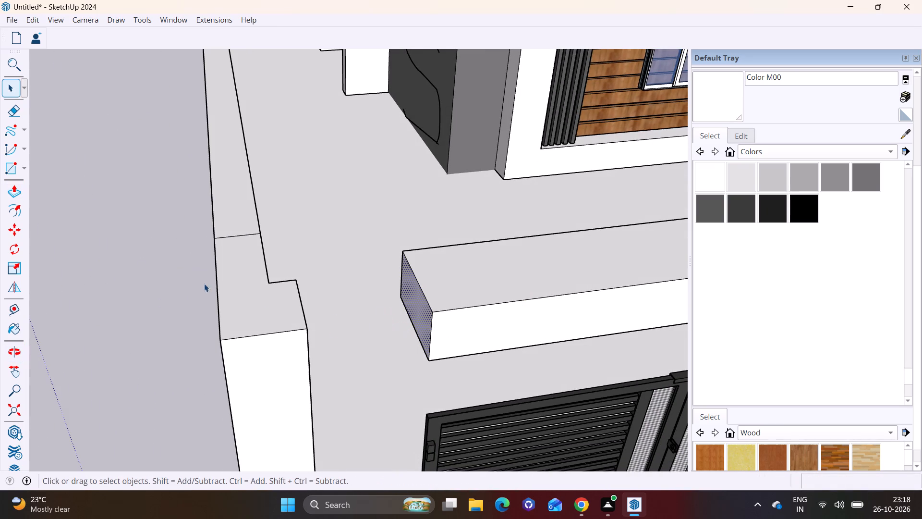
click(7, 192)
click(419, 294)
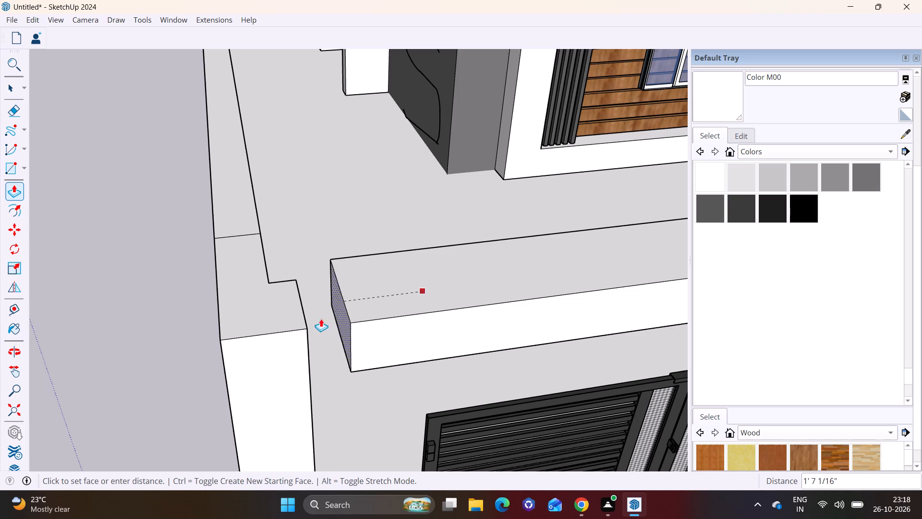
click(304, 325)
Scale the NAME-side gate lengthwise, stretching its free end to meet the narrowed corner pillar.
scroll(281, 335, down, 6)
shift+middle_drag(276, 339, 276, 311)
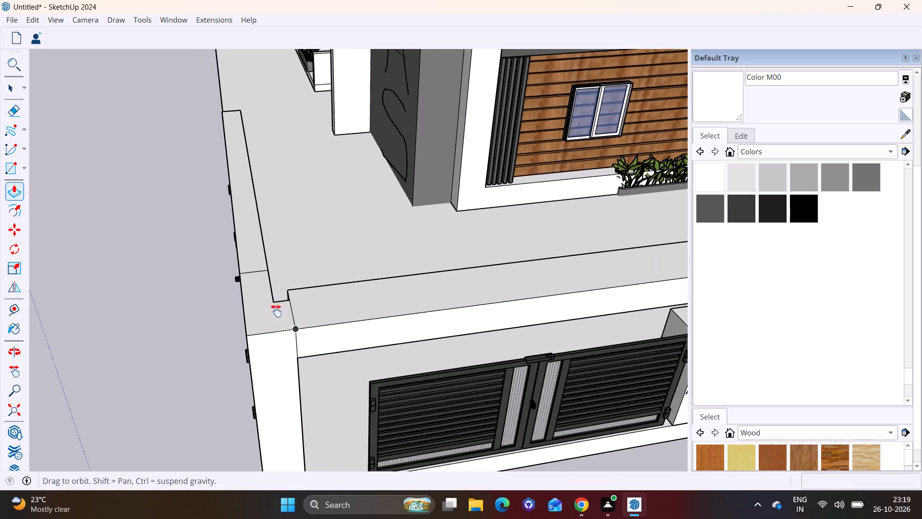
shift+middle_drag(276, 311, 235, 173)
key(space)
click(346, 279)
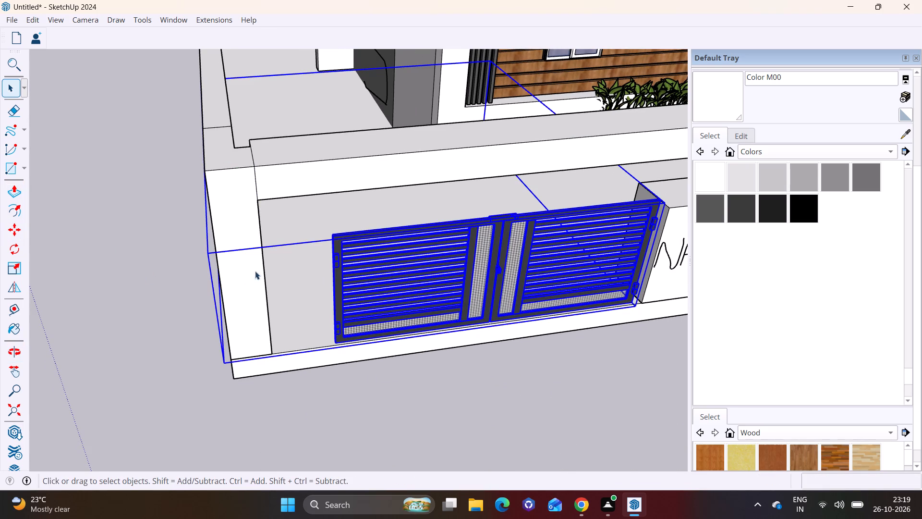
click(271, 271)
triple_click(365, 270)
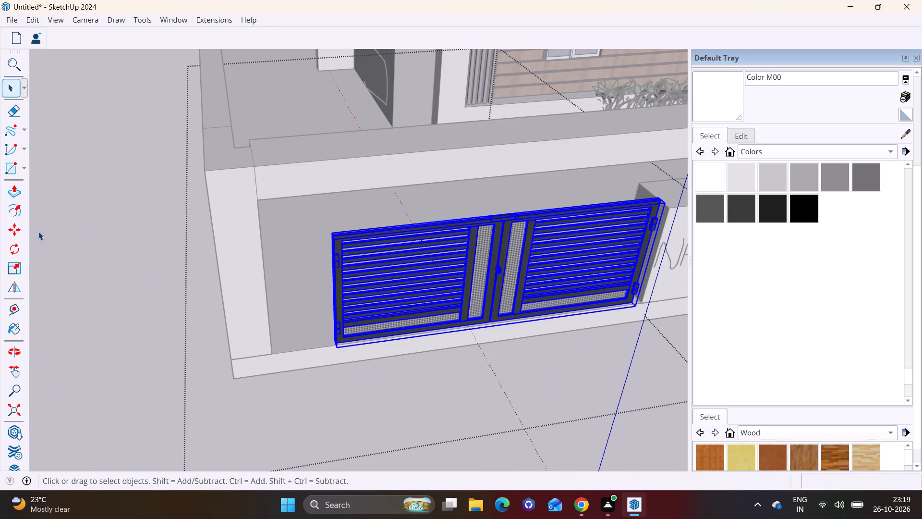
click(18, 263)
scroll(287, 276, up, 2)
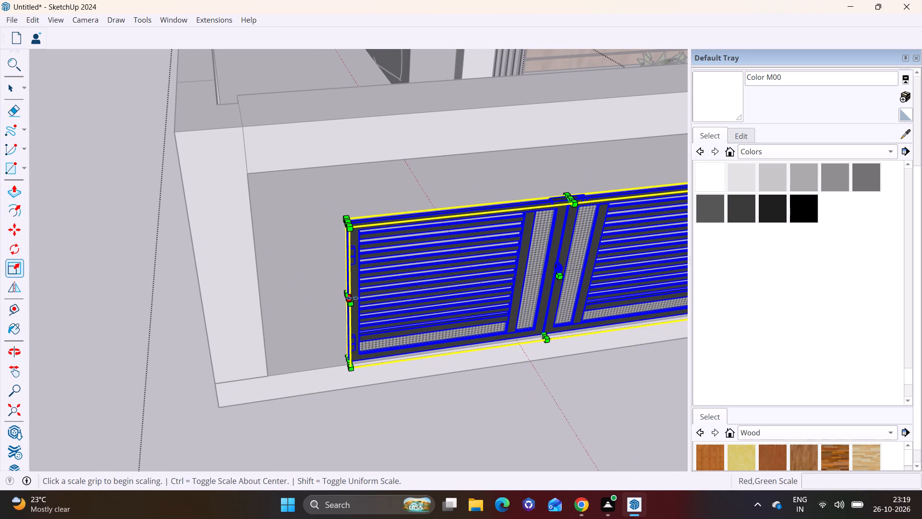
click(352, 298)
click(263, 303)
scroll(225, 300, down, 4)
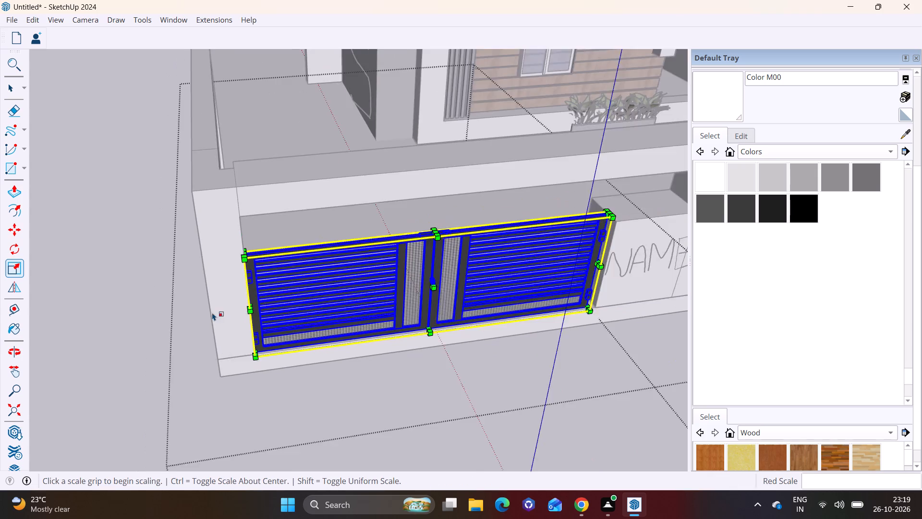
Scale the gate on the pillar's other side lengthwise until it reaches the corner pillar, and leave the gate group.
scroll(212, 312, down, 3)
middle_drag(217, 321, 403, 285)
scroll(328, 307, up, 2)
key(space)
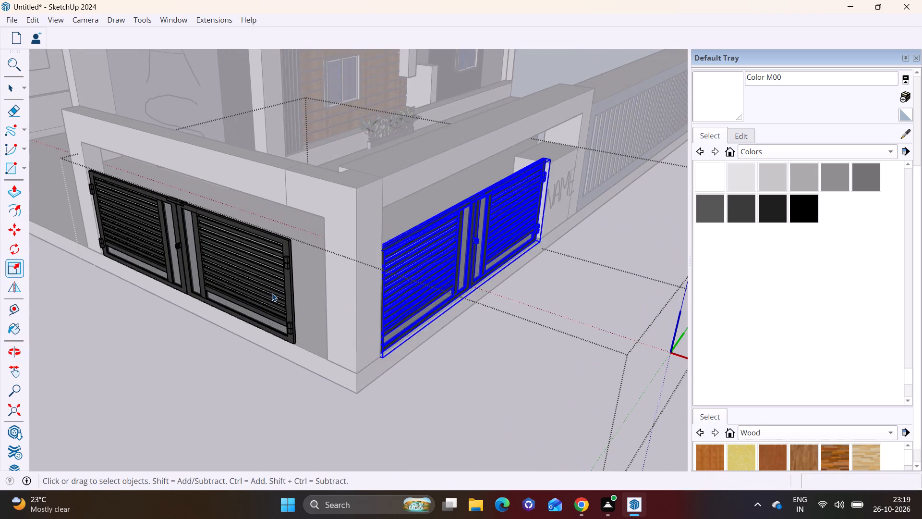
click(272, 293)
click(16, 265)
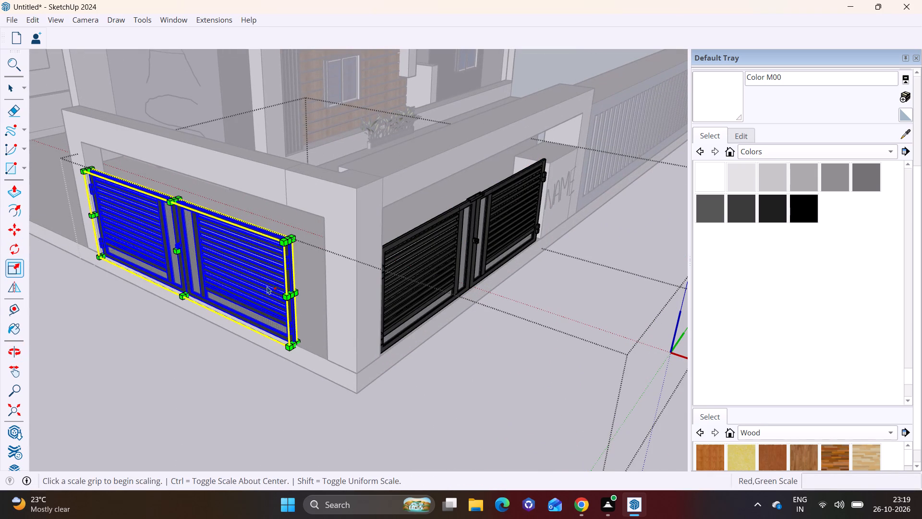
click(290, 290)
click(332, 290)
key(space)
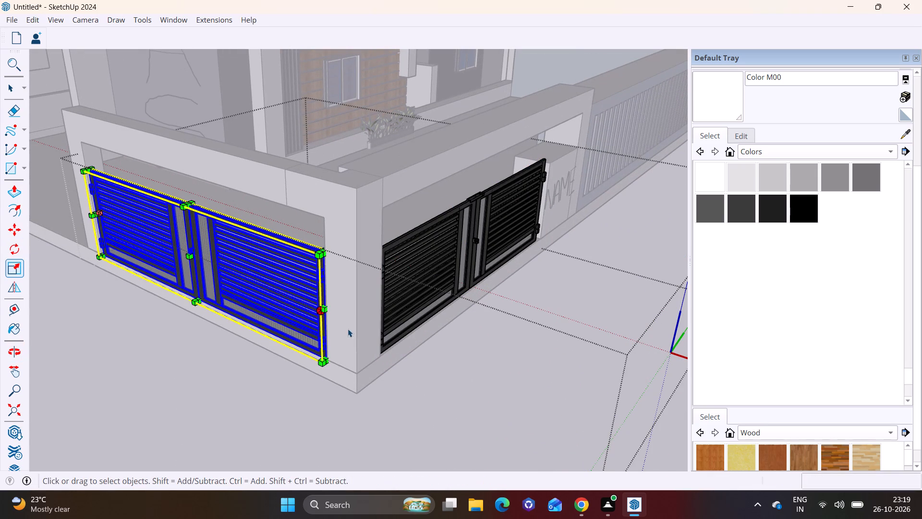
click(440, 371)
scroll(429, 387, down, 8)
click(331, 398)
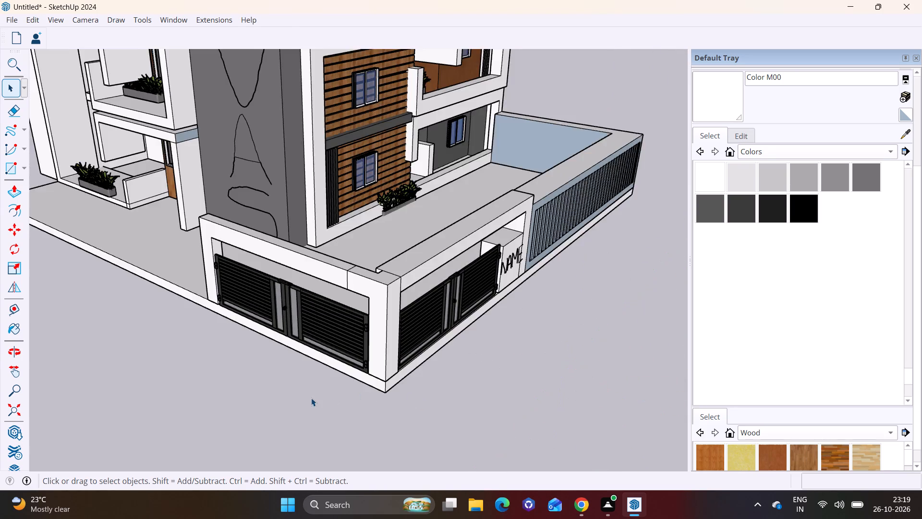
Draw a rectangle about 41' 1 7/8" by 1' 11 15/16" along the slab's front edge, from the gate frame's base to the far corner.
middle_drag(311, 398, 415, 368)
scroll(252, 345, down, 5)
shift+middle_drag(274, 352, 403, 311)
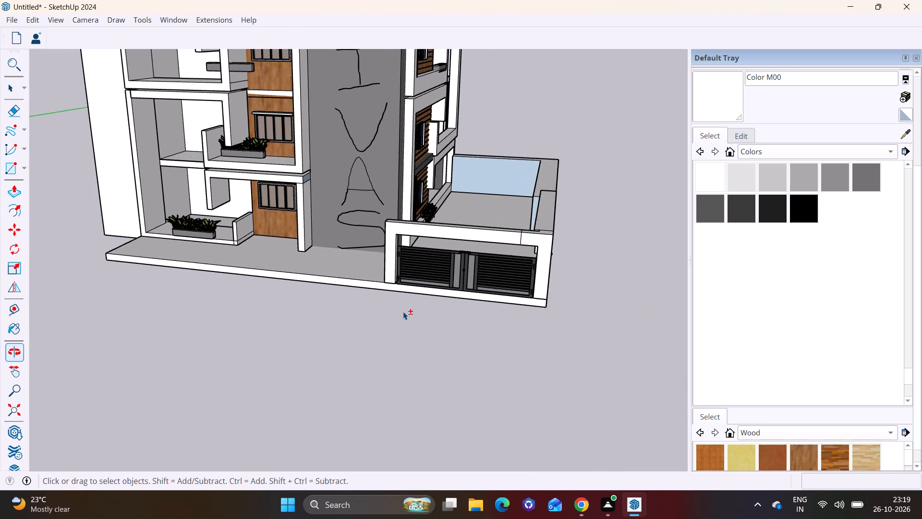
shift+middle_drag(403, 311, 406, 316)
middle_drag(325, 304, 403, 371)
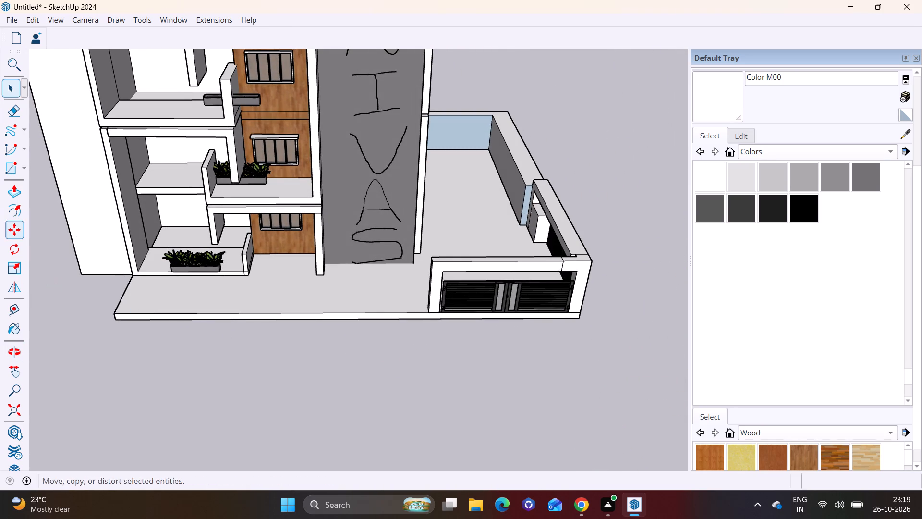
click(17, 185)
scroll(120, 304, up, 1)
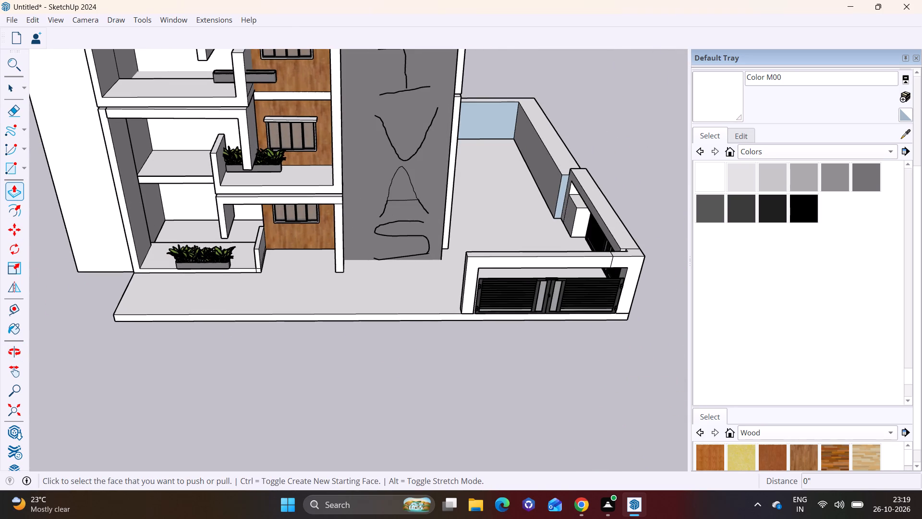
click(23, 167)
click(27, 179)
middle_drag(505, 296, 513, 352)
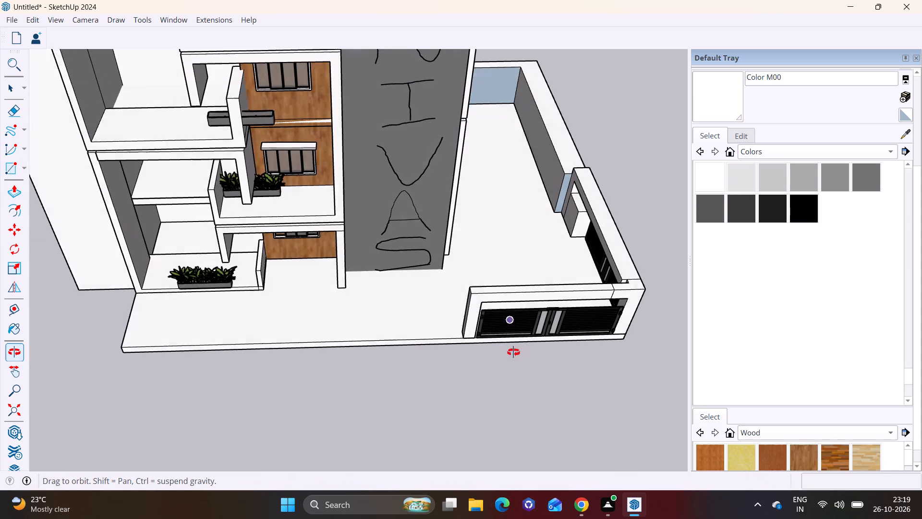
middle_drag(513, 352, 513, 356)
scroll(450, 366, up, 15)
click(494, 317)
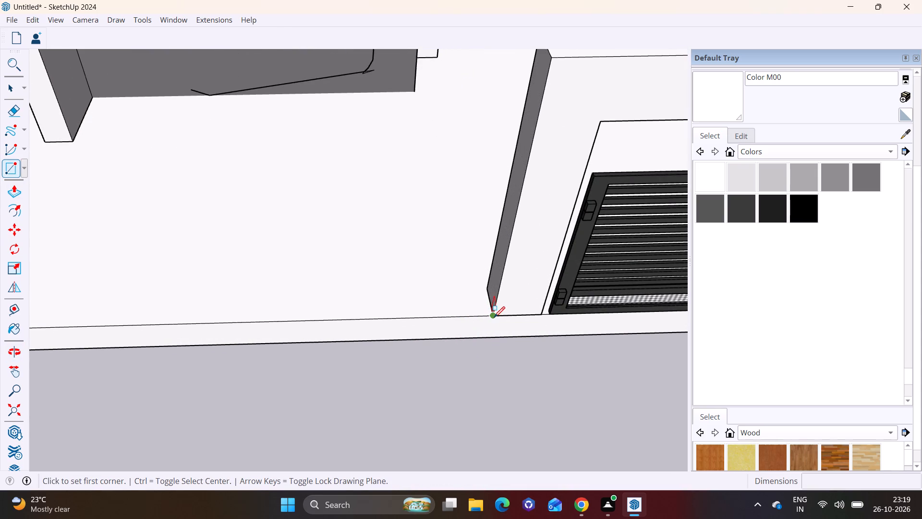
scroll(279, 288, down, 8)
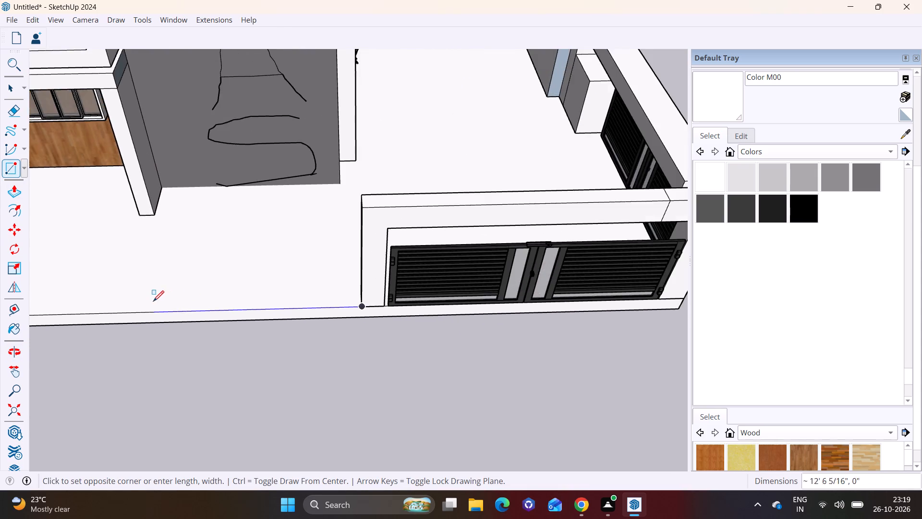
scroll(152, 301, down, 2)
middle_drag(124, 297, 284, 271)
scroll(21, 271, down, 2)
scroll(78, 270, down, 2)
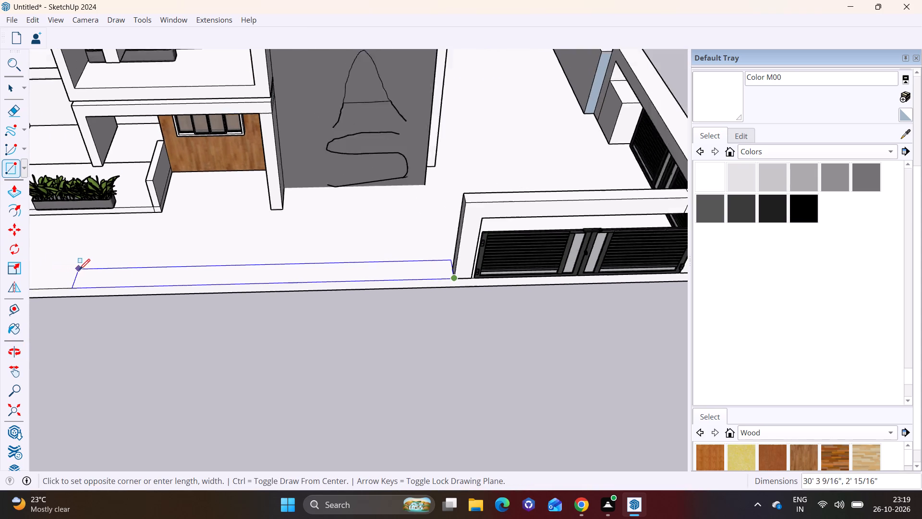
shift+middle_drag(81, 270, 257, 285)
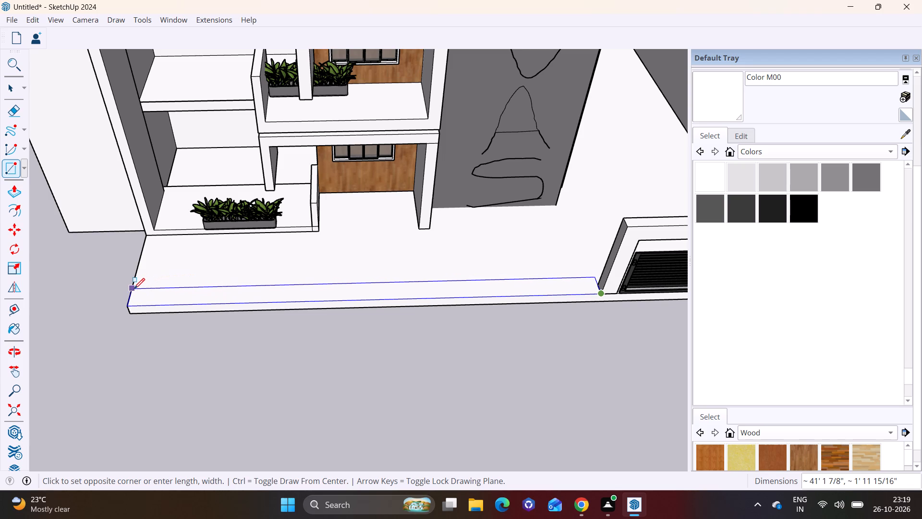
click(134, 289)
Push/Pull the front-edge strip up about 3' 8" to form a low boundary wall.
key(space)
click(161, 295)
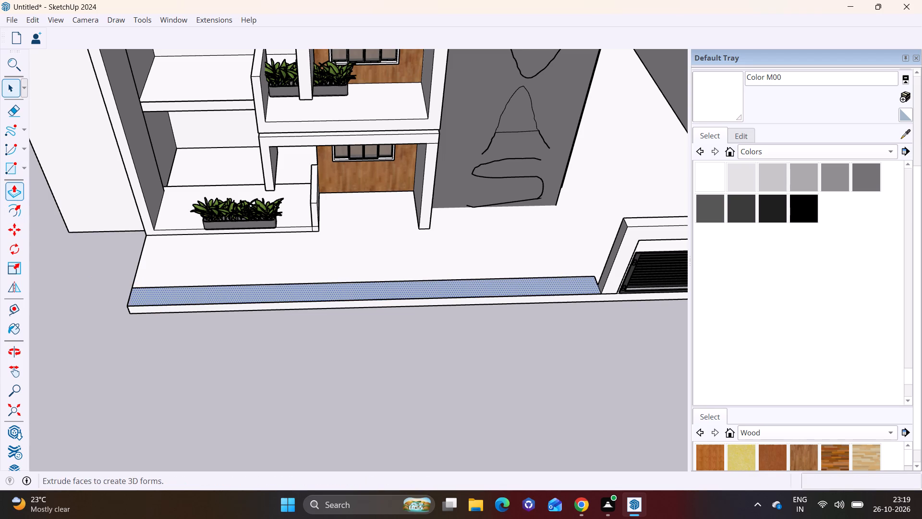
click(8, 195)
click(530, 284)
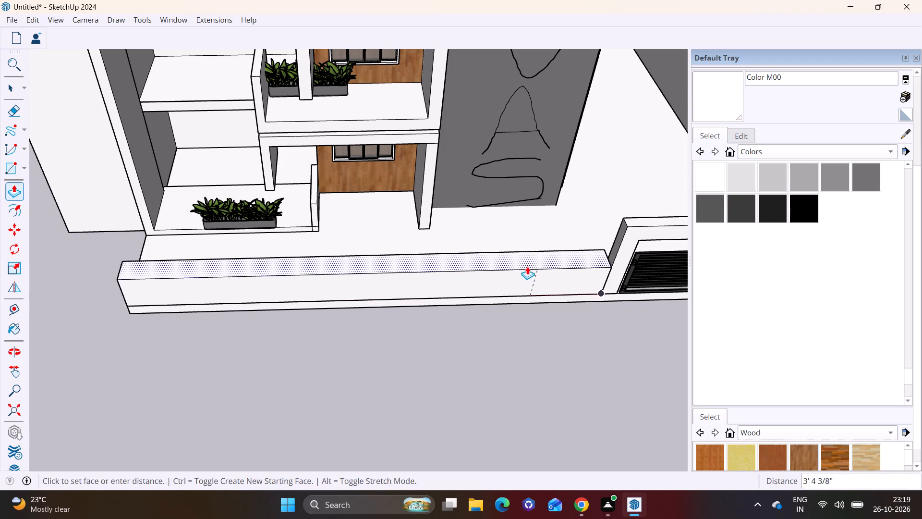
click(526, 263)
Push/Pull the low boundary wall's inner face outward about 1' 1" to thin the wall.
middle_drag(469, 292, 425, 194)
middle_drag(246, 231, 550, 298)
middle_drag(584, 201, 100, 317)
middle_drag(160, 317, 59, 328)
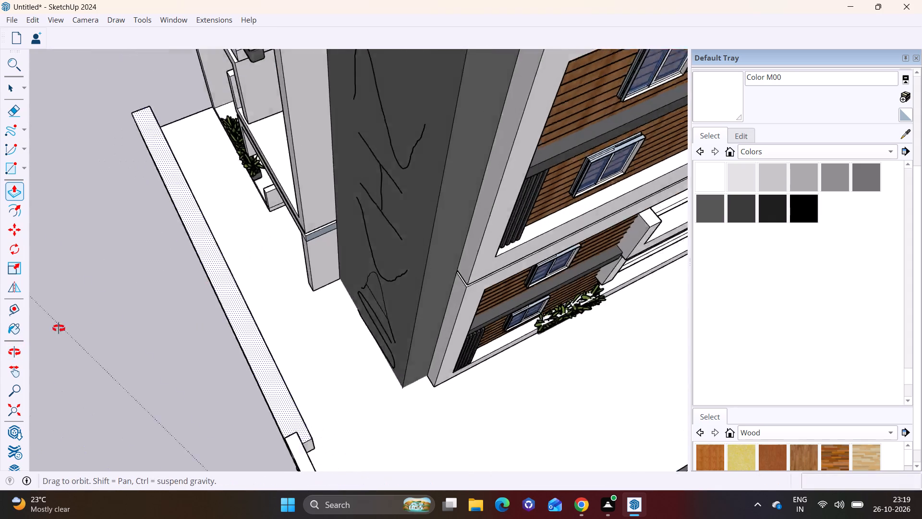
middle_drag(59, 328, 0, 319)
scroll(312, 290, up, 3)
middle_drag(223, 312, 136, 293)
key(space)
click(255, 300)
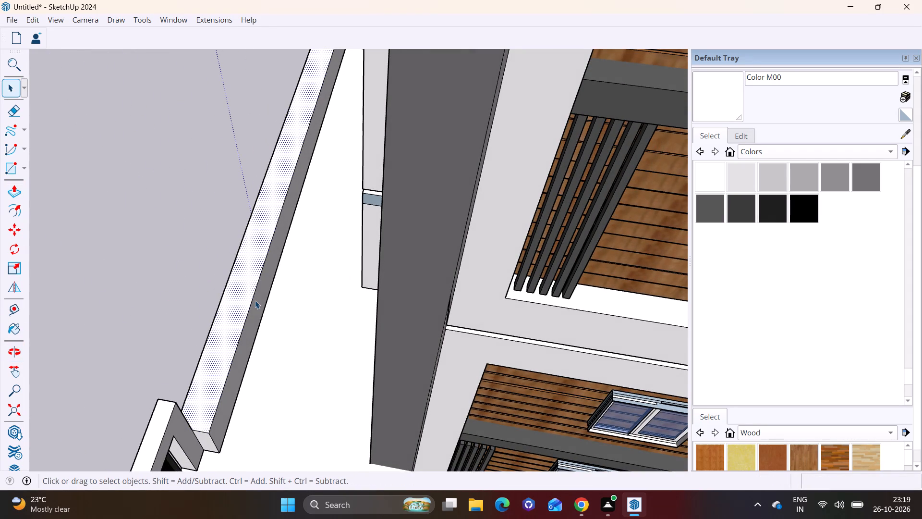
click(15, 190)
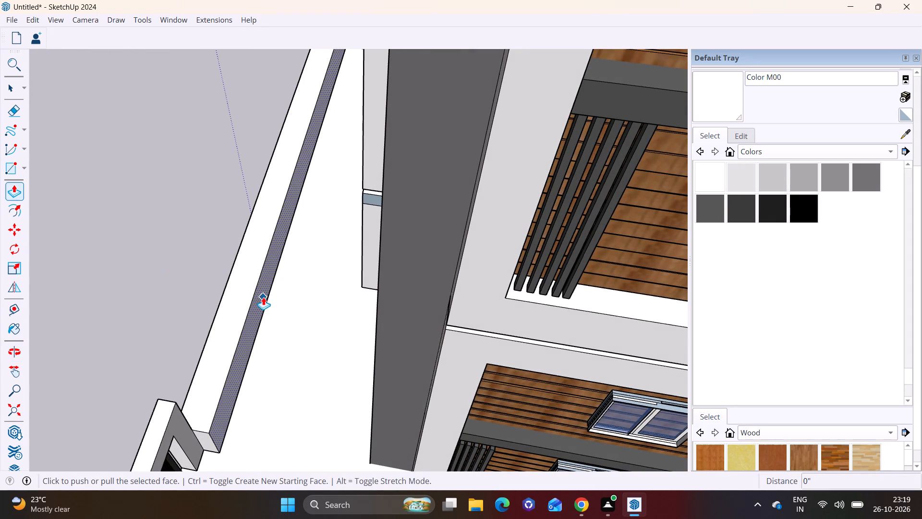
click(263, 297)
click(248, 297)
Draw a vertical line about 3' 8 3/8" long on the boundary wall's inner face near its far end, marking off a narrow strip.
scroll(240, 305, down, 3)
middle_drag(233, 309, 337, 316)
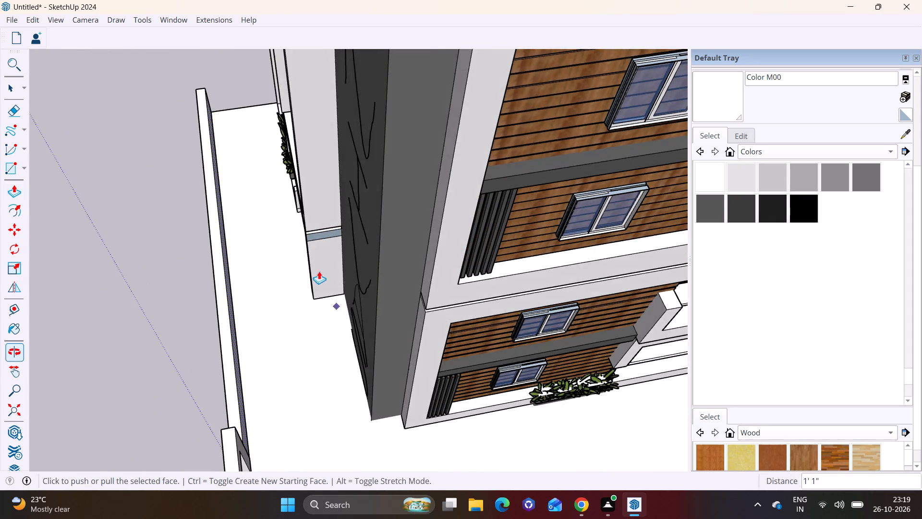
shift+middle_drag(253, 219, 281, 406)
scroll(199, 294, up, 13)
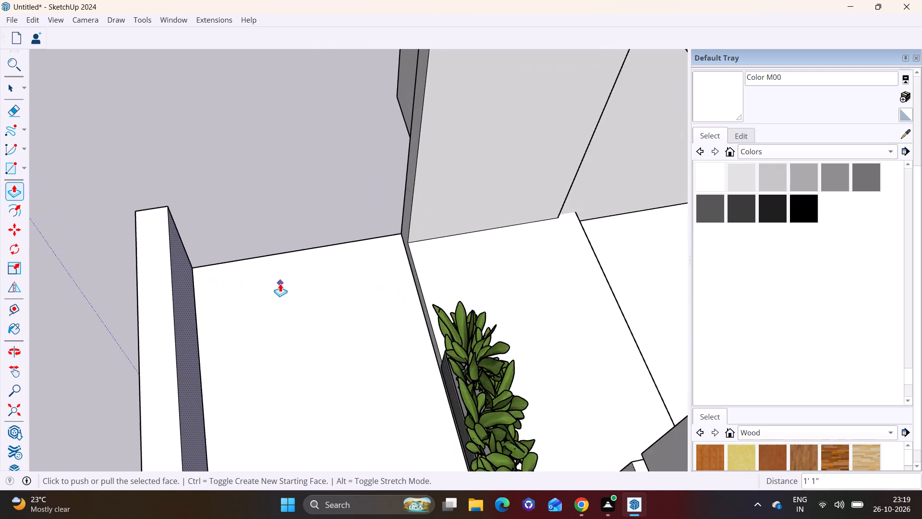
middle_drag(270, 287, 203, 285)
scroll(213, 299, up, 1)
middle_drag(177, 239, 116, 208)
middle_drag(149, 212, 158, 221)
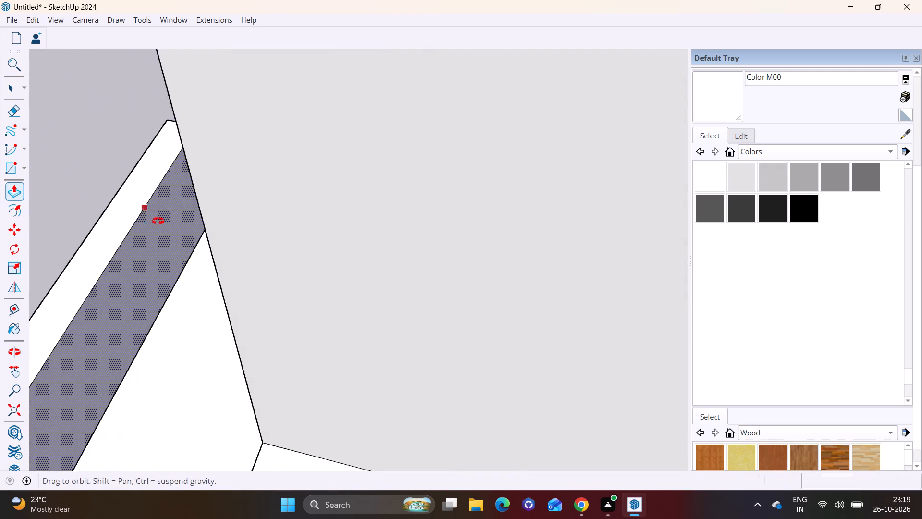
middle_drag(158, 221, 181, 223)
click(25, 129)
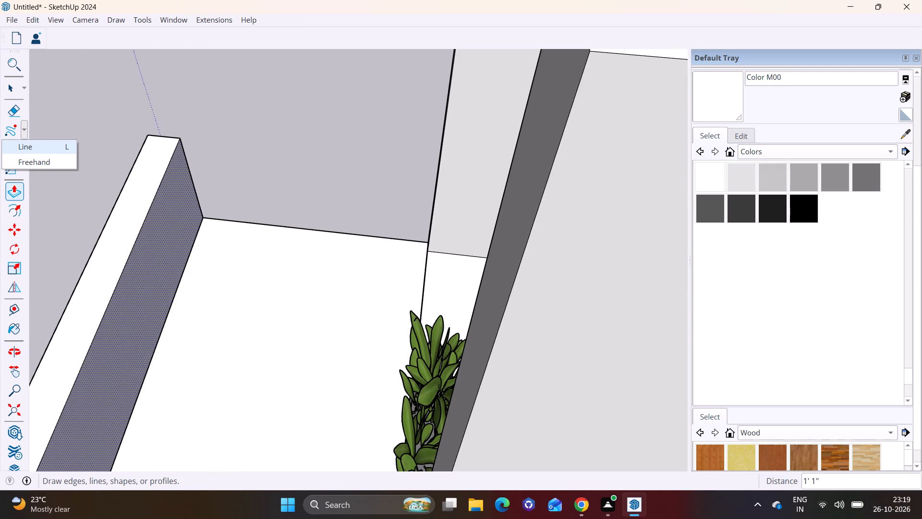
click(36, 146)
scroll(162, 204, up, 2)
click(204, 240)
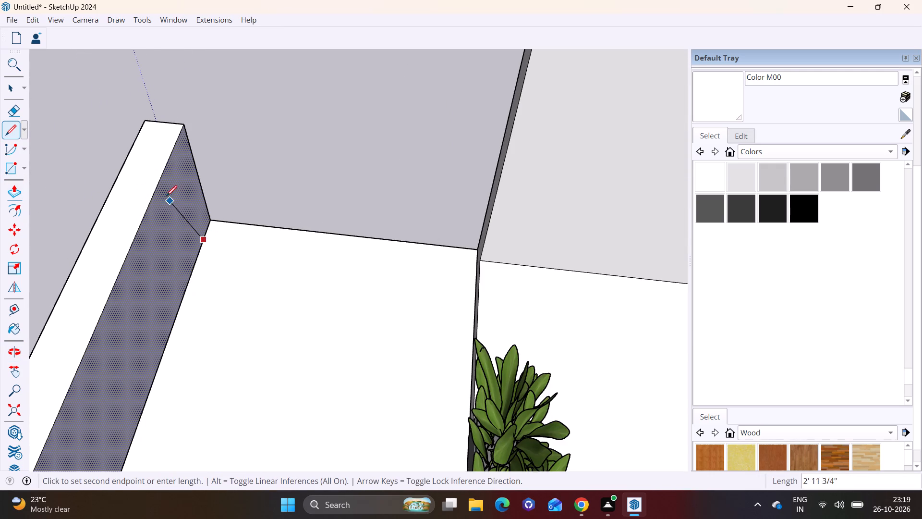
click(171, 147)
Push/Pull the narrow end strip about 7' 9 1/2" toward the building to form the boundary wall's side return.
key(space)
click(188, 169)
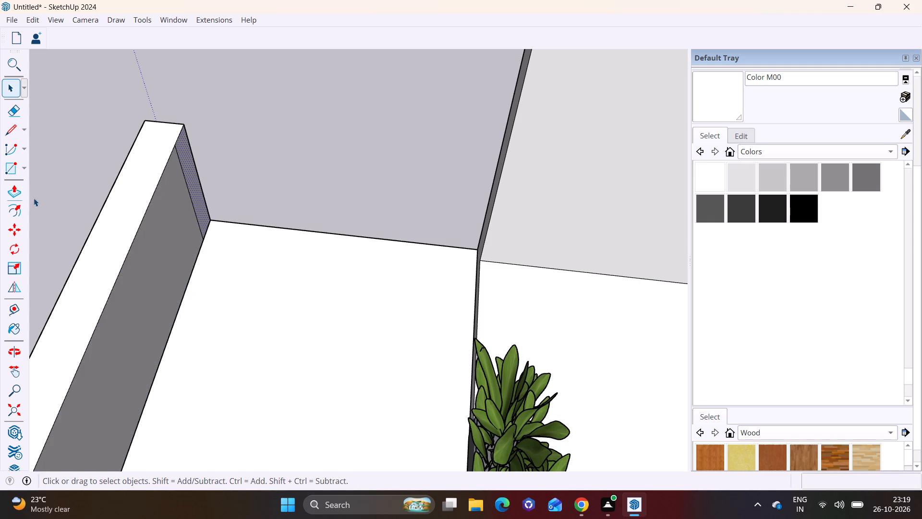
click(18, 192)
click(197, 191)
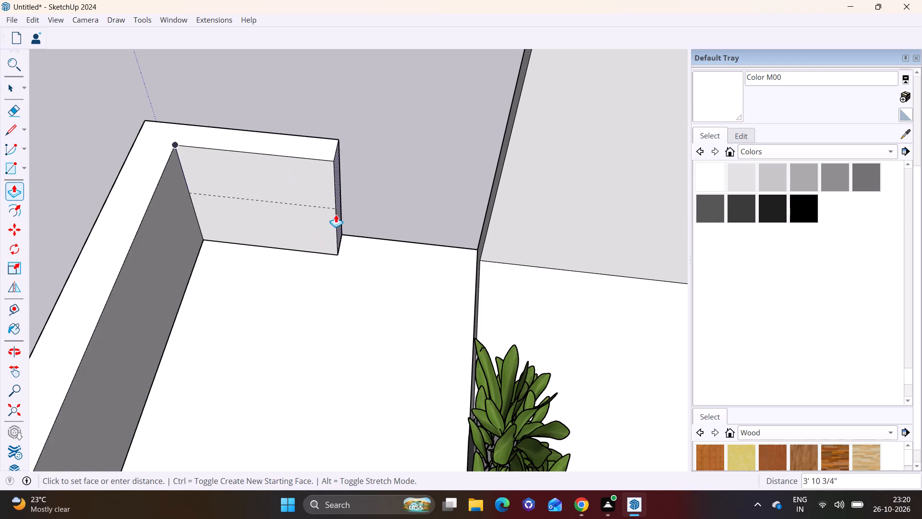
middle_drag(336, 217, 470, 265)
click(465, 206)
scroll(291, 306, down, 7)
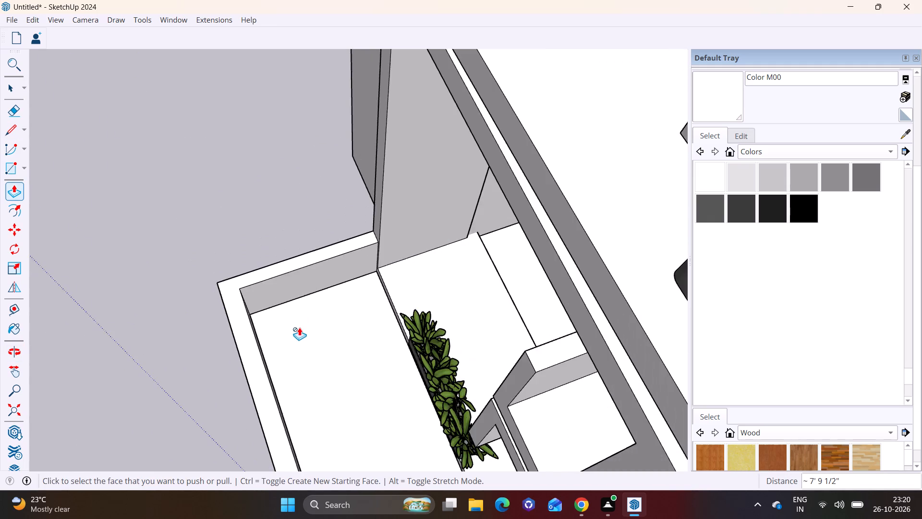
scroll(299, 327, down, 11)
key(space)
Examine the new boundary wall, the gates and the ground-floor balconies from several angles.
middle_drag(352, 364, 321, 236)
scroll(324, 246, up, 1)
middle_drag(335, 346, 456, 303)
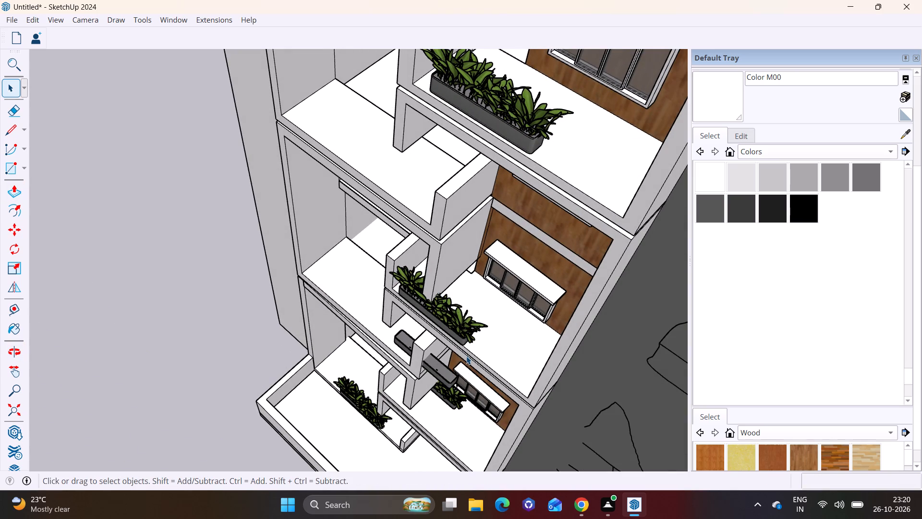
scroll(388, 291, down, 4)
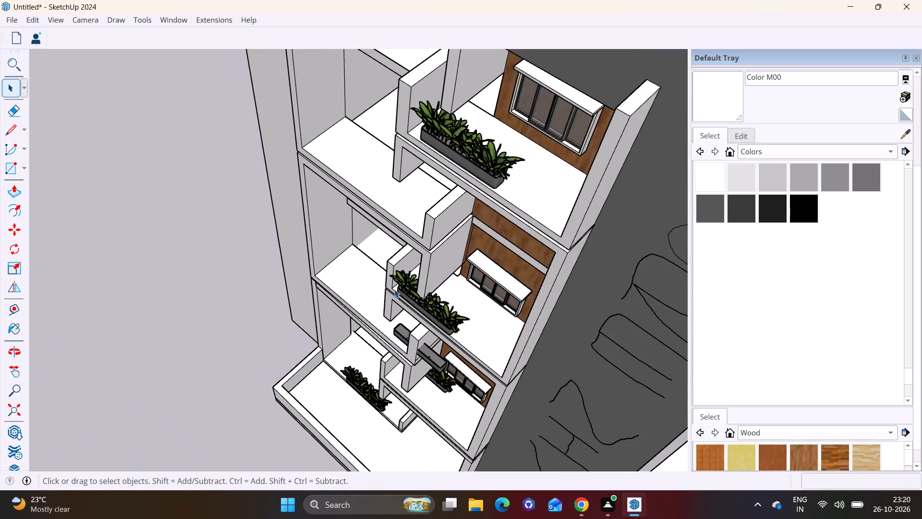
scroll(394, 289, down, 5)
middle_drag(427, 445, 530, 291)
scroll(518, 393, up, 1)
middle_drag(517, 393, 528, 301)
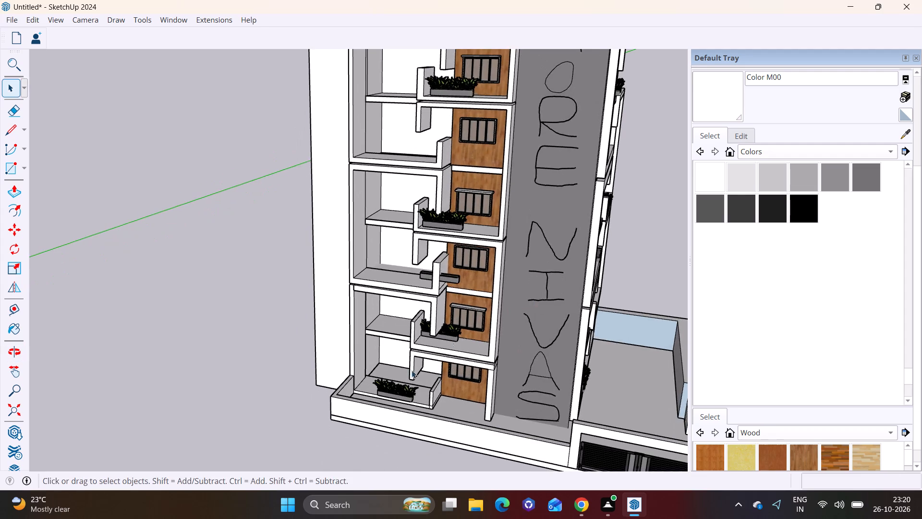
middle_drag(407, 377, 245, 299)
scroll(350, 330, down, 4)
scroll(400, 379, up, 4)
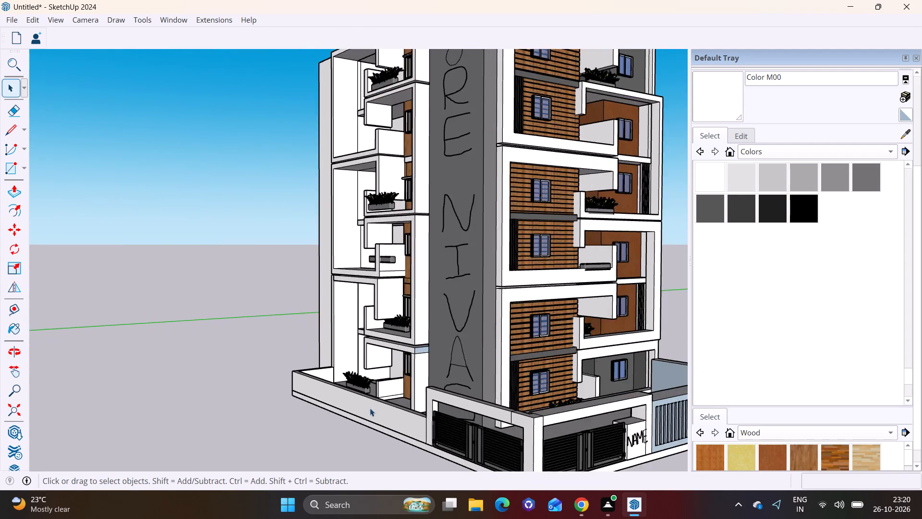
scroll(370, 408, up, 7)
middle_drag(397, 382, 427, 470)
scroll(391, 389, down, 2)
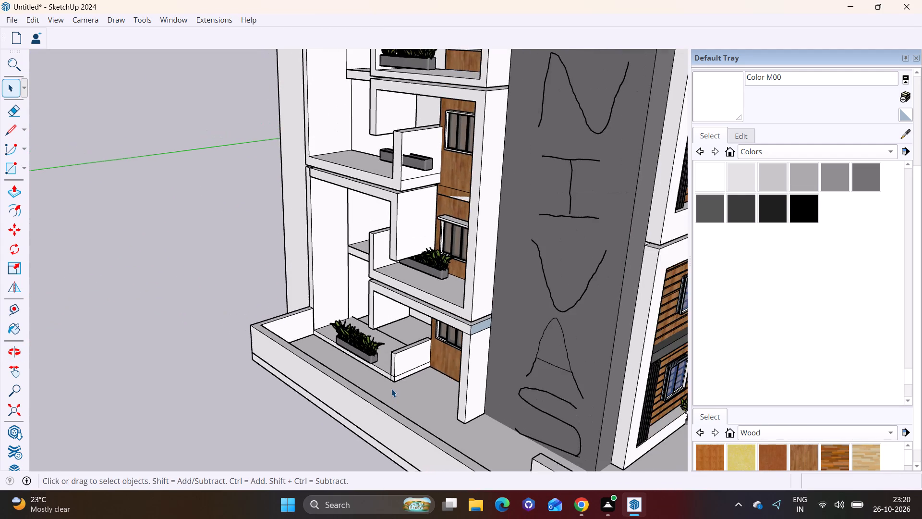
Open the nested balcony group and move the planted planter box from the wood-clad wall to the balcony's front edge.
scroll(418, 263, up, 6)
click(443, 268)
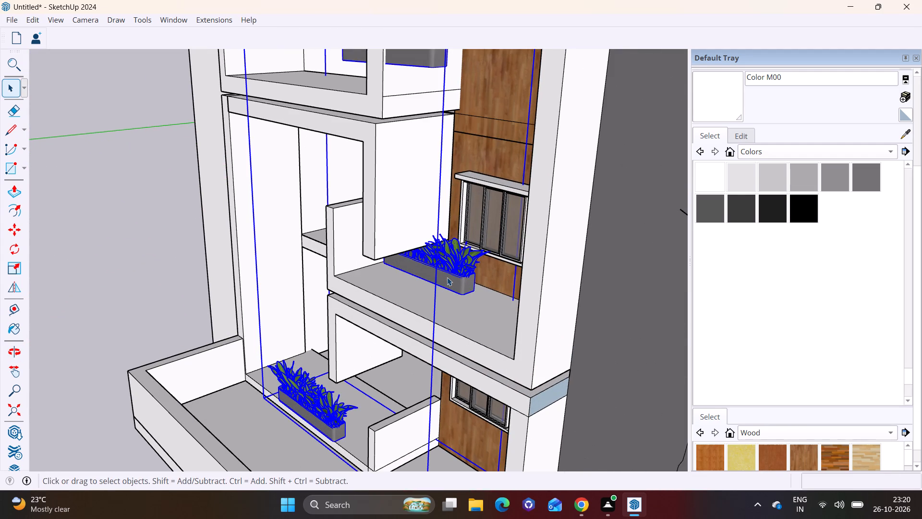
click(447, 277)
double_click(448, 277)
click(450, 277)
click(452, 278)
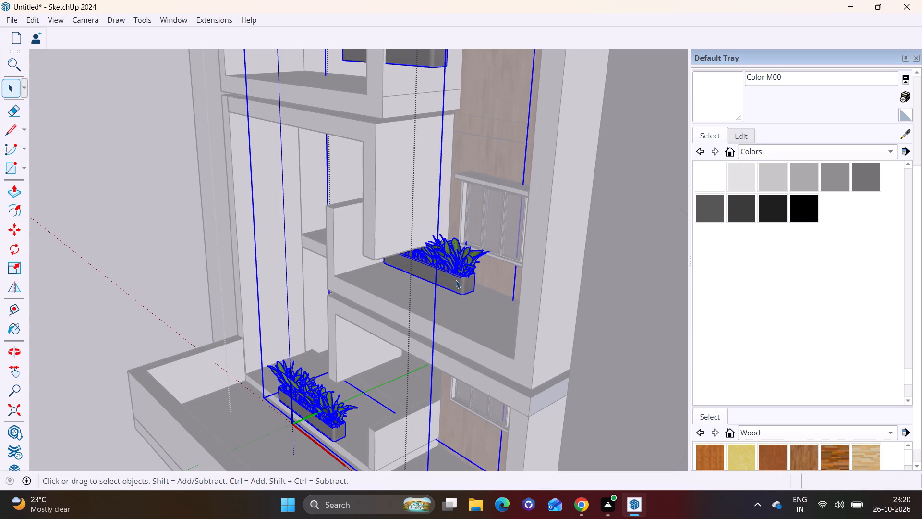
double_click(457, 281)
drag(459, 283, 460, 287)
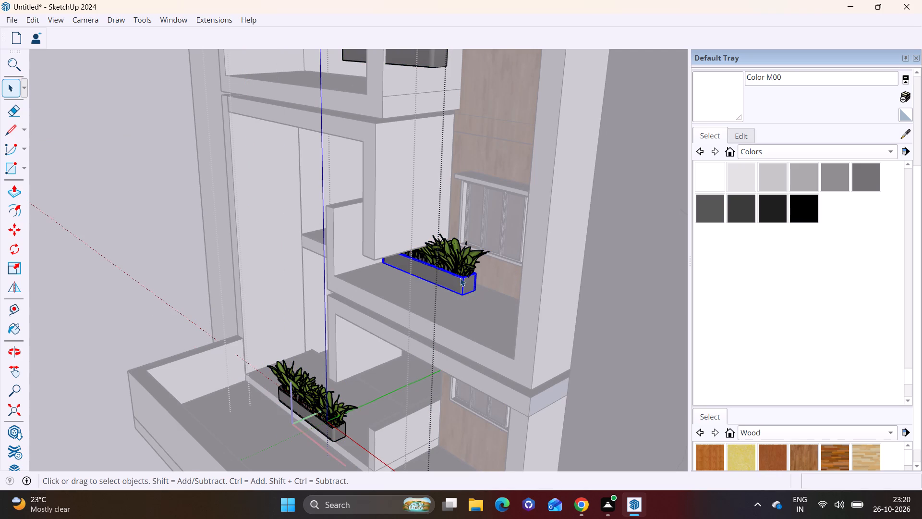
ctrl+click(461, 266)
key(m)
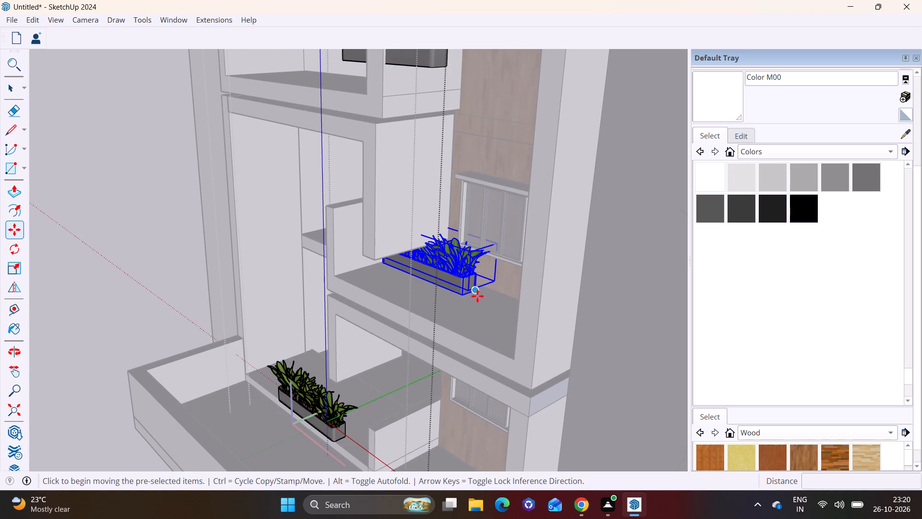
click(466, 295)
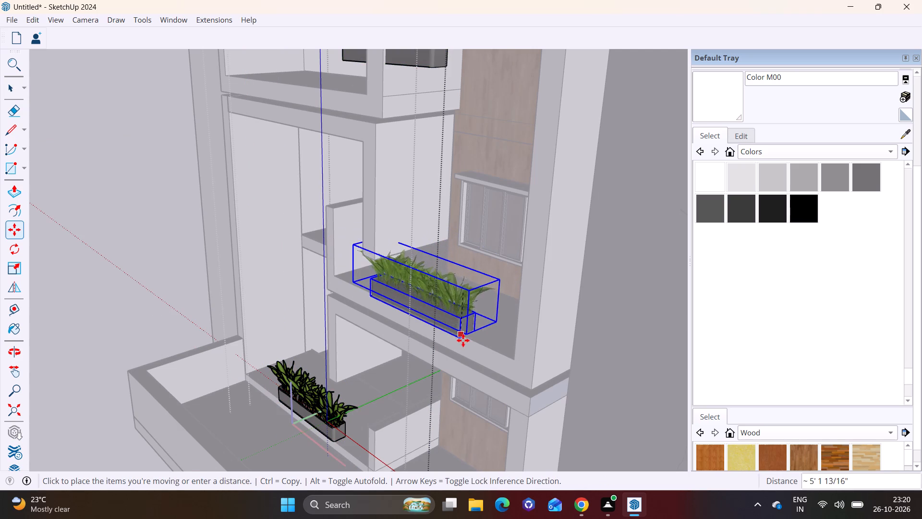
click(493, 351)
Delete the empty planter box on the balcony above and leave the group.
scroll(437, 302, down, 3)
shift+middle_drag(344, 214, 345, 309)
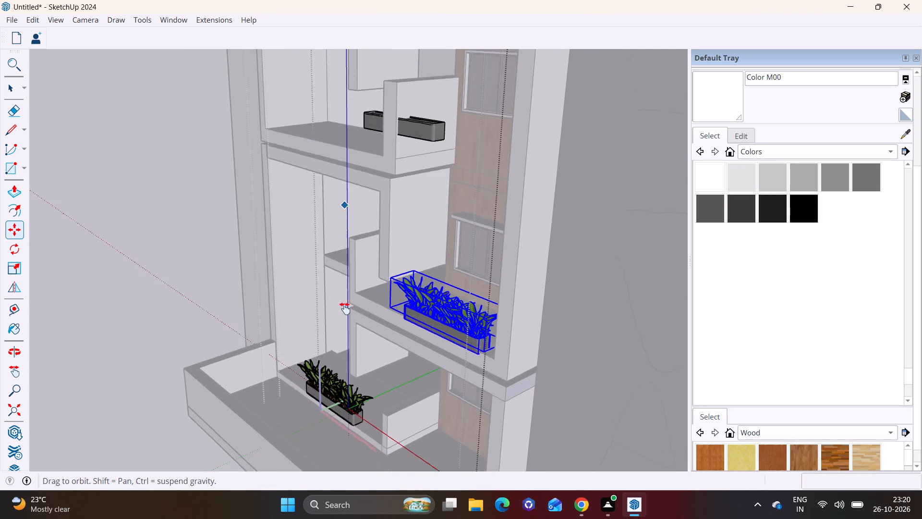
shift+middle_drag(345, 309, 331, 425)
scroll(425, 377, up, 2)
key(space)
click(400, 448)
key(v)
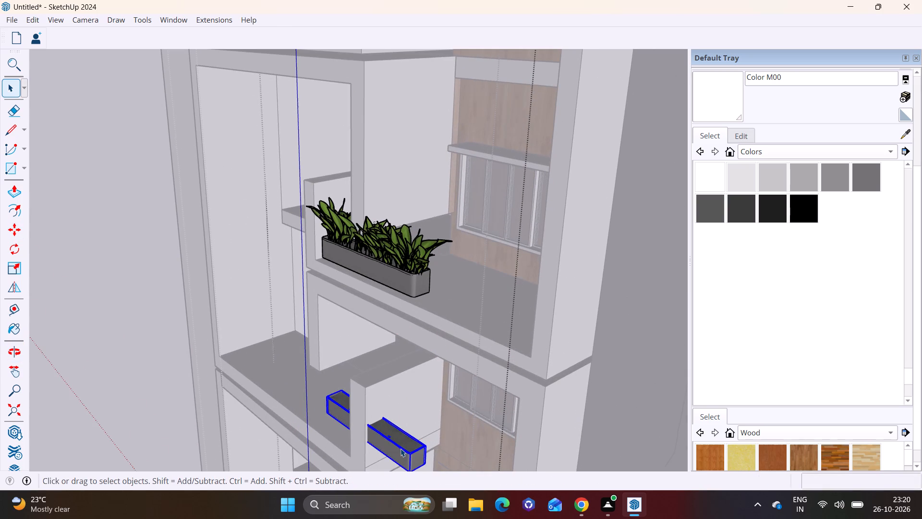
key(Delete)
scroll(400, 448, down, 12)
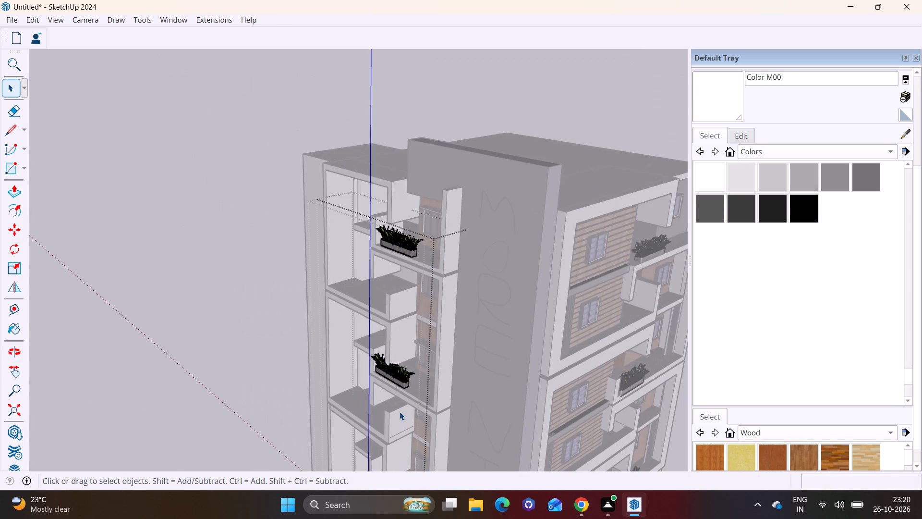
scroll(400, 412, down, 3)
shift+middle_drag(428, 427, 397, 261)
click(635, 445)
middle_drag(504, 423, 461, 384)
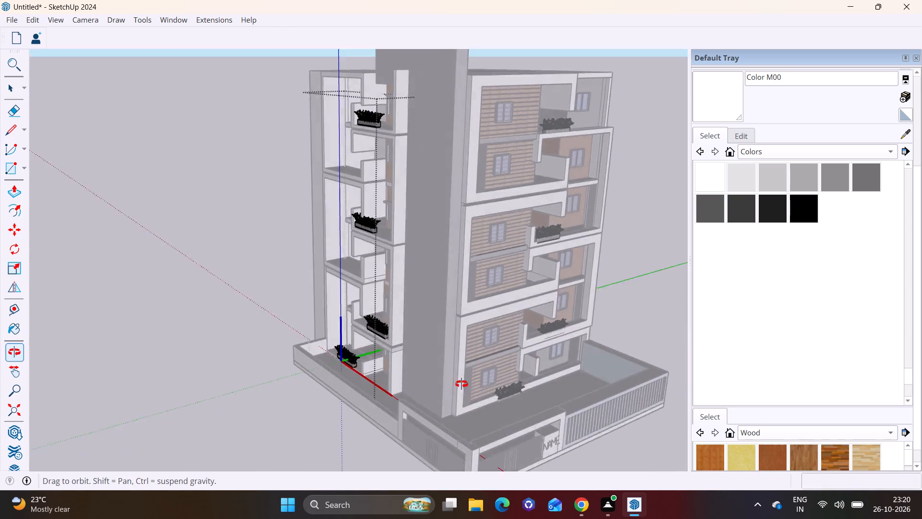
middle_drag(461, 384, 429, 329)
click(173, 412)
Examine the facade, the entrance gates and the low boundary wall from several angles.
middle_drag(365, 409, 224, 396)
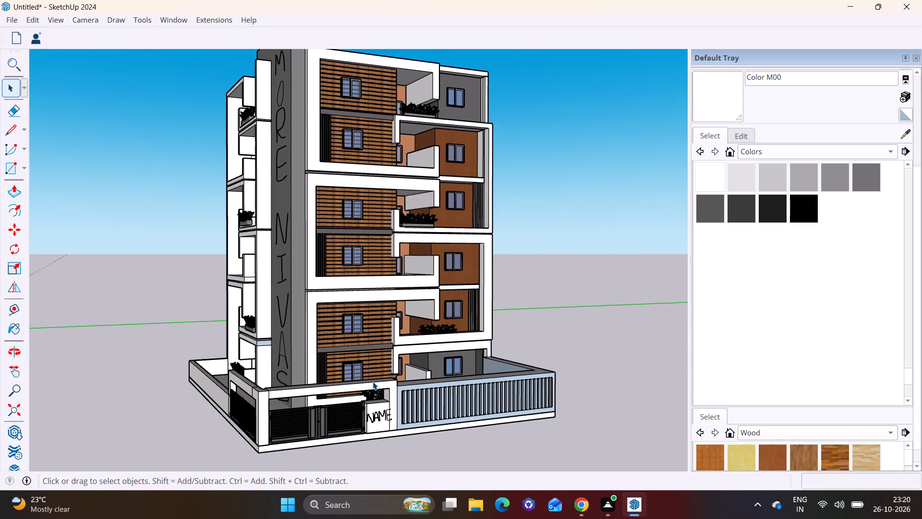
scroll(376, 382, up, 5)
scroll(398, 415, up, 1)
middle_drag(397, 415, 334, 410)
middle_drag(241, 407, 425, 406)
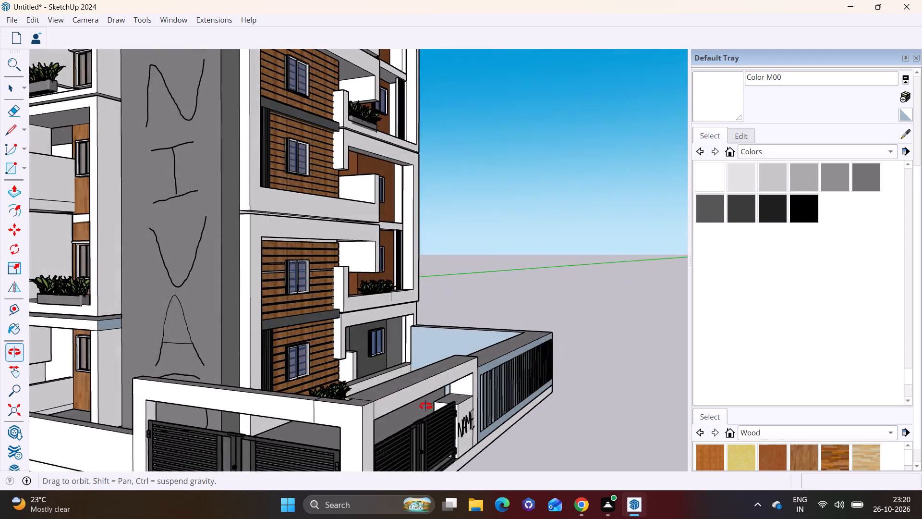
middle_drag(425, 406, 440, 401)
scroll(270, 405, down, 6)
middle_drag(197, 429, 367, 407)
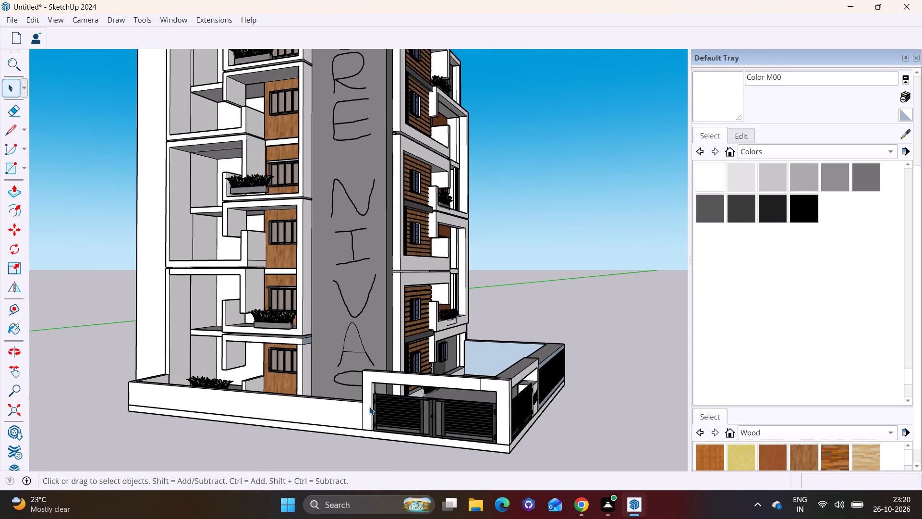
scroll(364, 408, up, 4)
scroll(301, 435, down, 1)
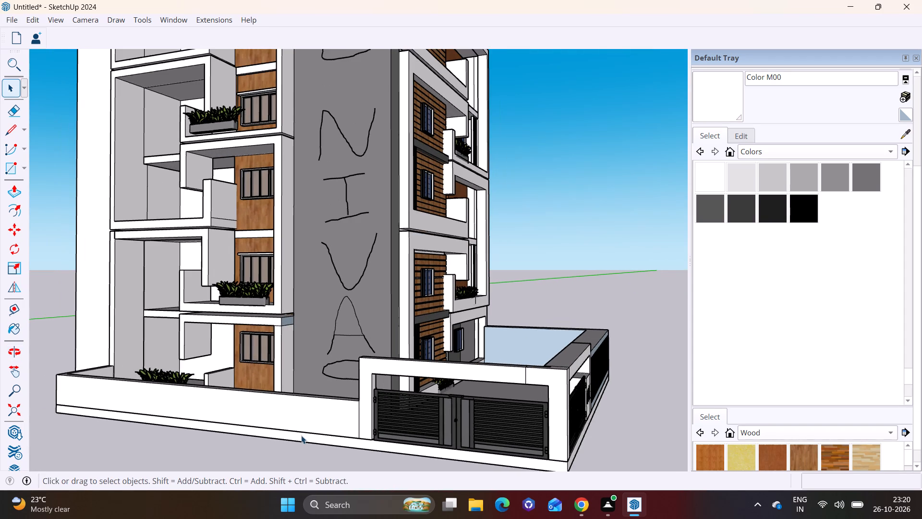
Draw a narrow full-height rectangle about 3' 6" high on the boundary wall's outer face, against the gate frame's pillar.
click(22, 162)
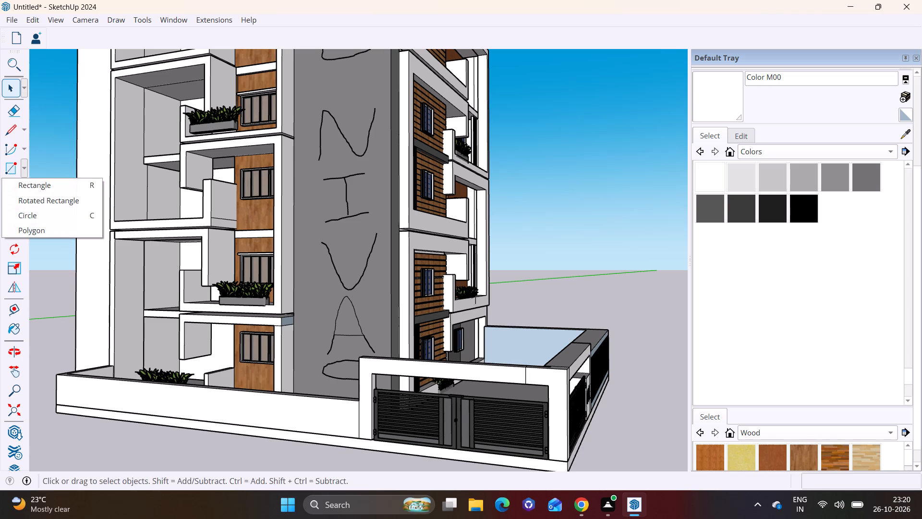
click(26, 182)
scroll(392, 487, up, 1)
scroll(335, 422, up, 5)
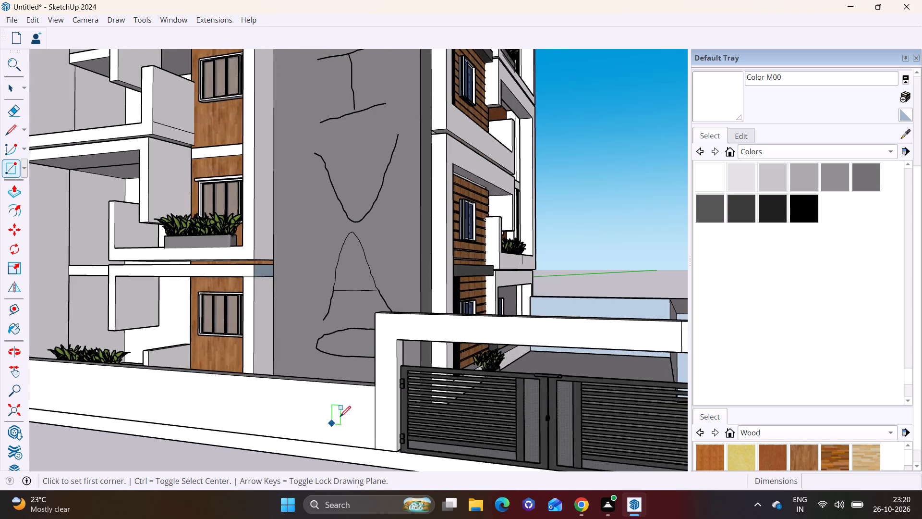
scroll(340, 417, up, 7)
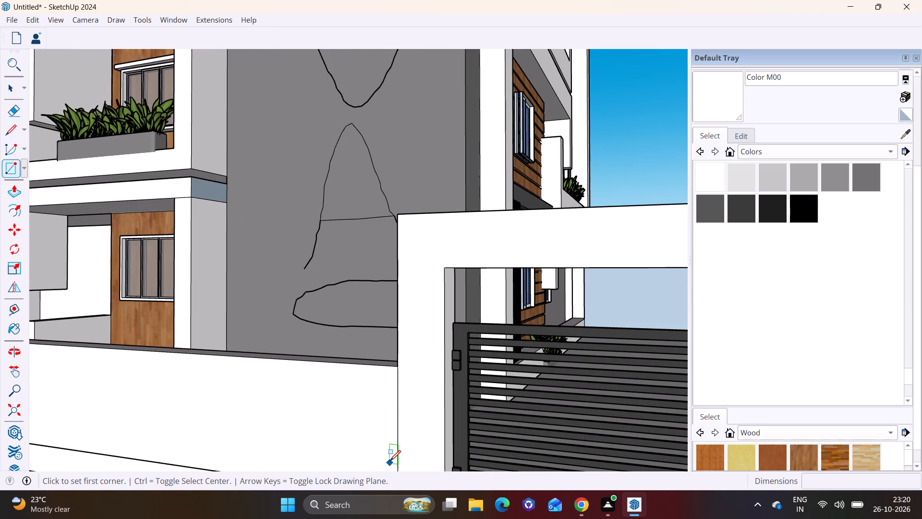
shift+middle_drag(390, 460, 403, 312)
middle_drag(423, 339, 415, 401)
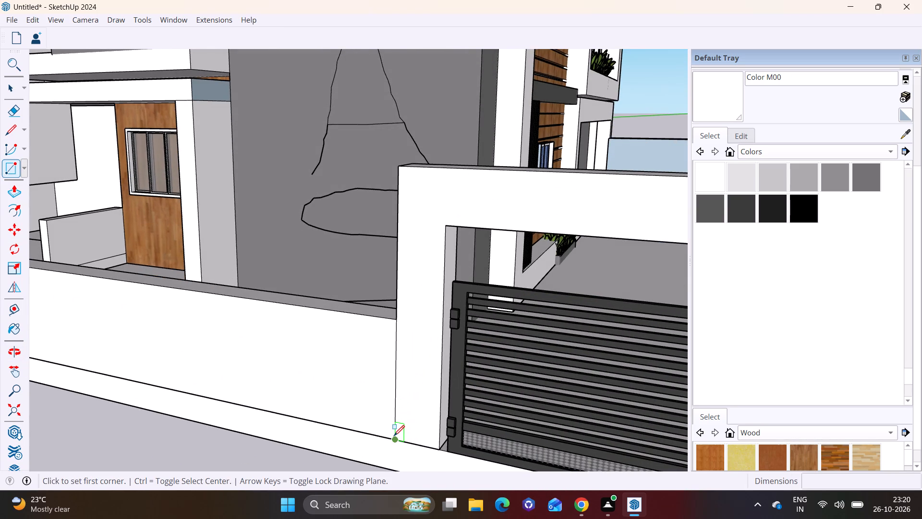
click(394, 436)
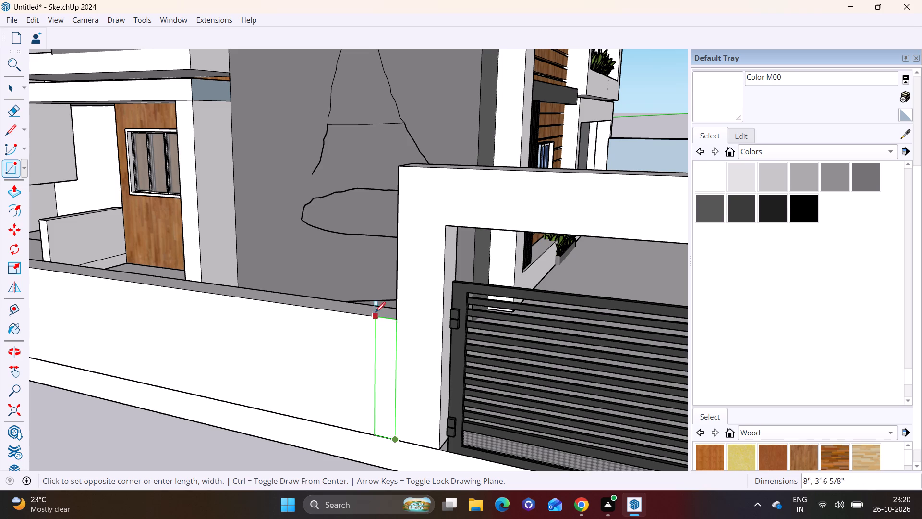
click(378, 318)
key(space)
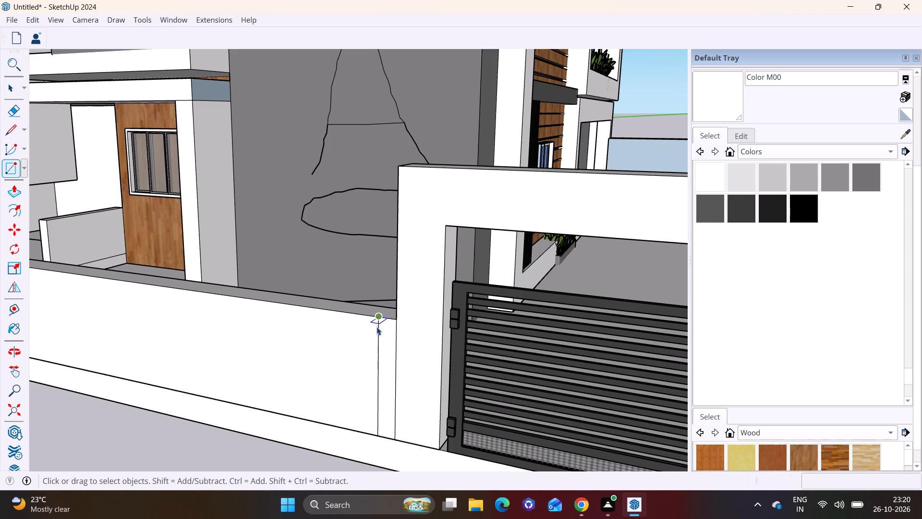
Make a group from the narrow rectangle and its edges.
click(387, 338)
click(18, 187)
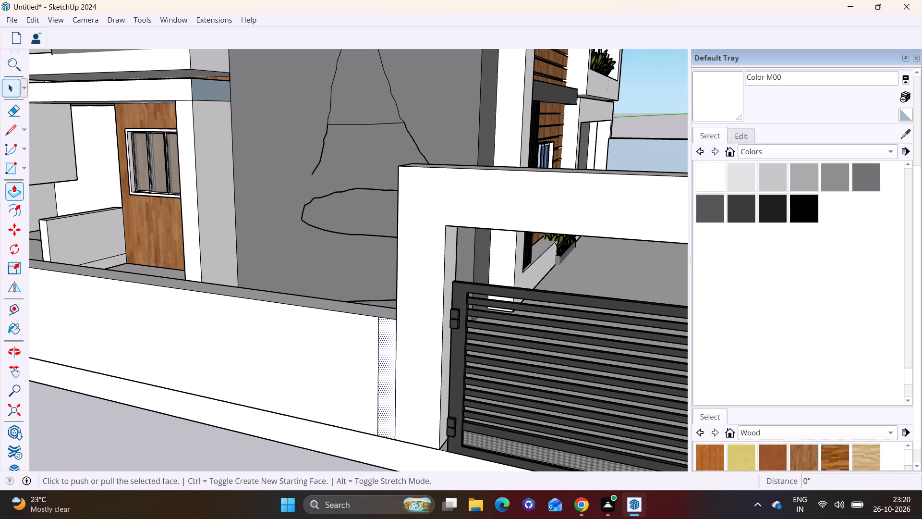
key(space)
double_click(385, 381)
right_click(386, 380)
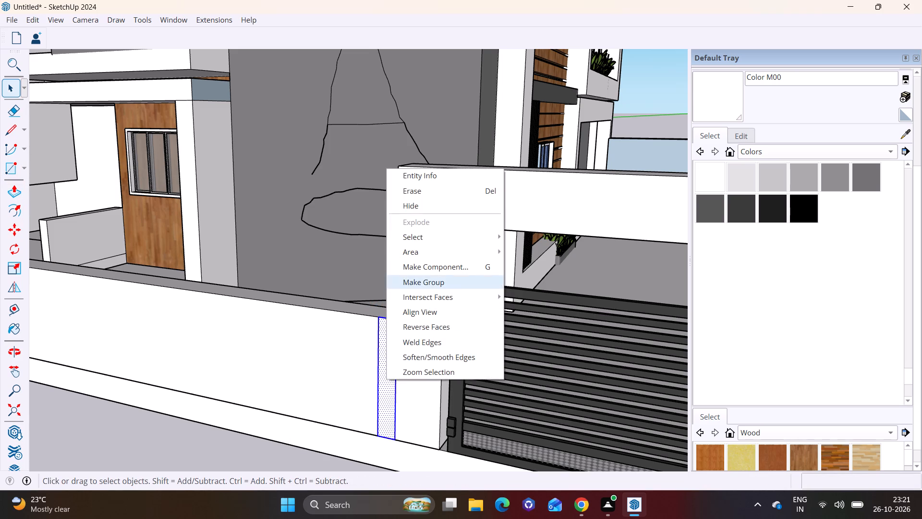
click(430, 284)
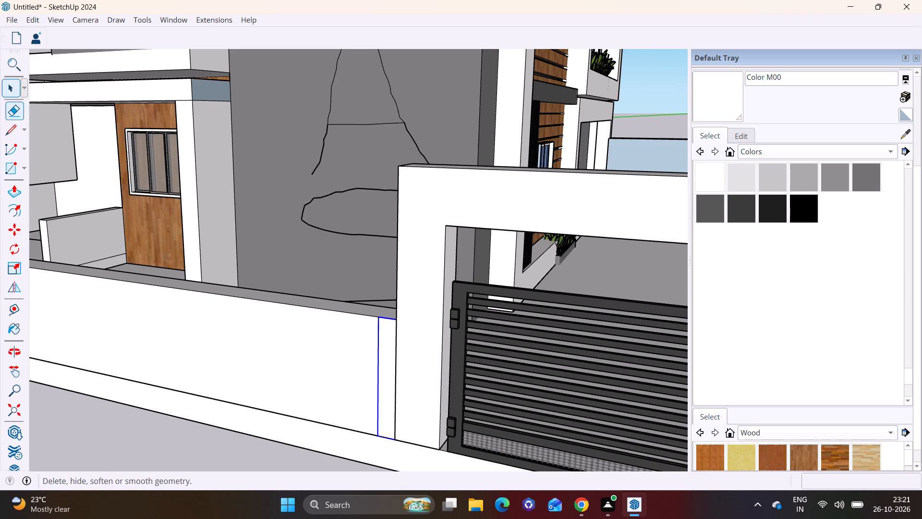
Push/Pull the rectangle inside its group outward about 3" to form a raised vertical strip.
click(12, 94)
double_click(387, 394)
click(387, 393)
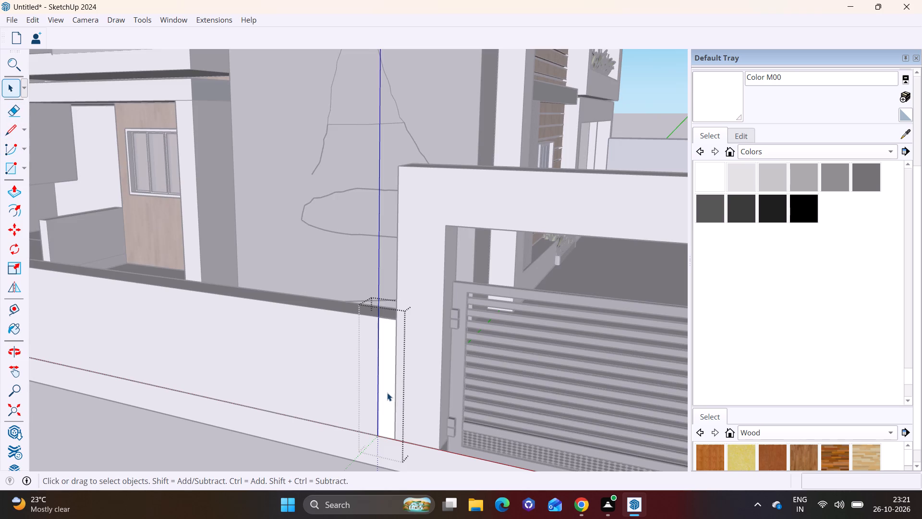
click(13, 191)
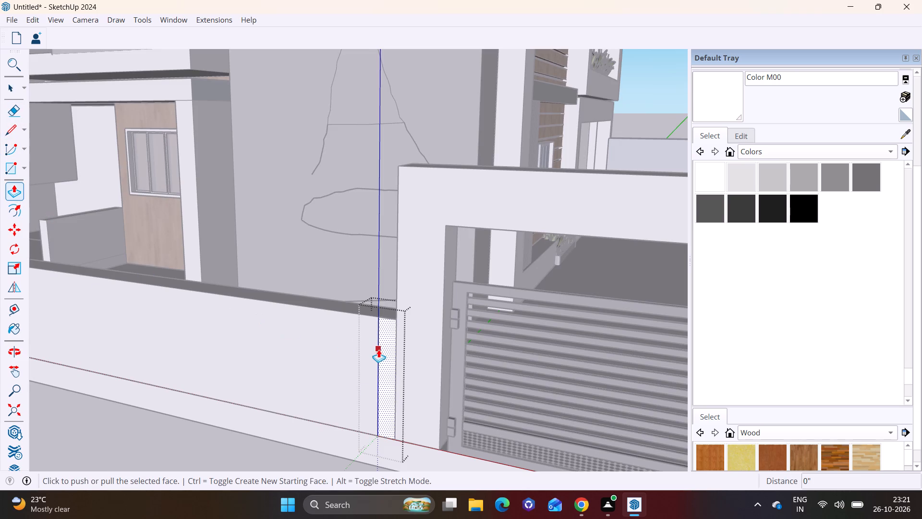
click(385, 351)
click(380, 352)
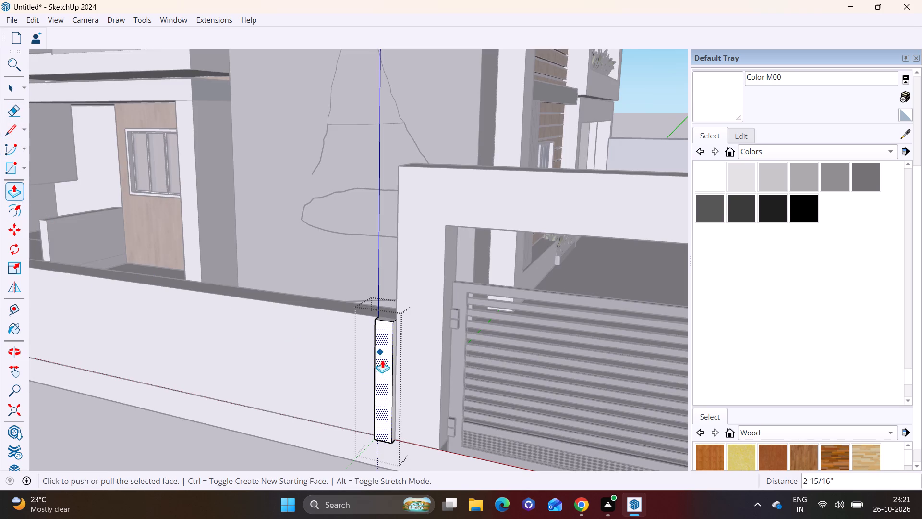
key(space)
click(304, 401)
Copy the raised strip about 7 1/2" along the boundary wall away from the gate and multiply it into 30 copies.
middle_drag(386, 403, 529, 371)
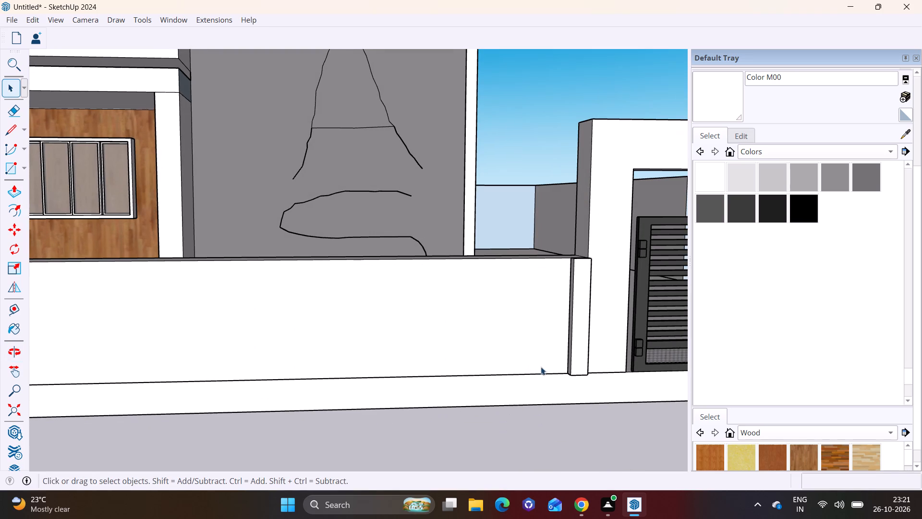
click(583, 346)
scroll(578, 342, up, 6)
shift+middle_drag(576, 343, 459, 486)
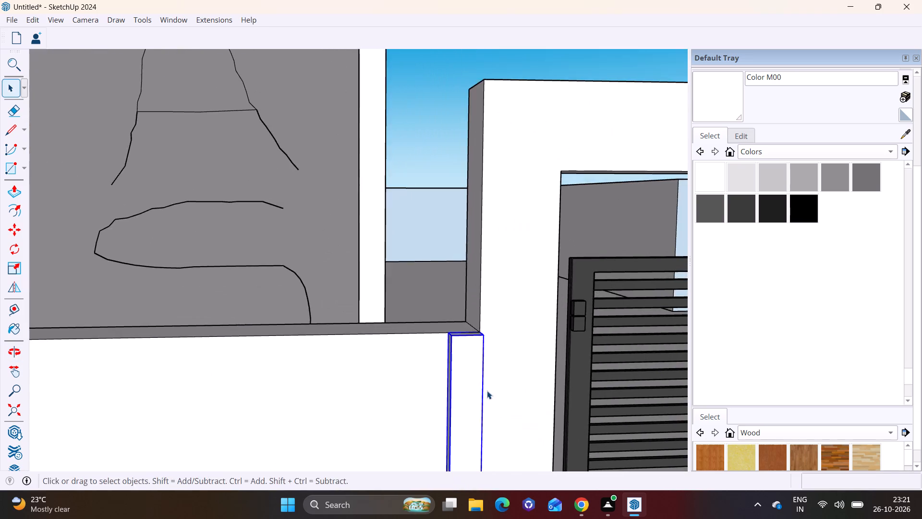
middle_drag(487, 391, 455, 461)
shift+middle_drag(442, 454, 479, 361)
middle_drag(394, 403, 392, 431)
key(m)
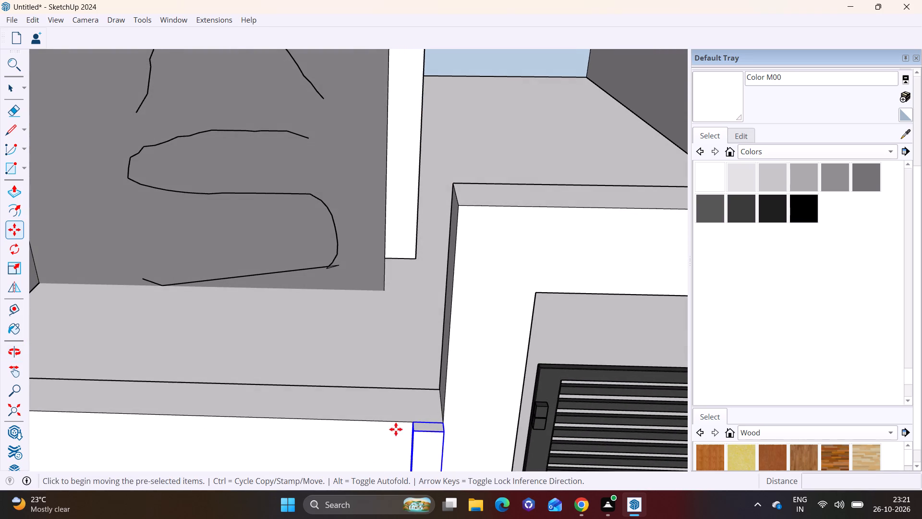
scroll(419, 429, up, 6)
click(462, 419)
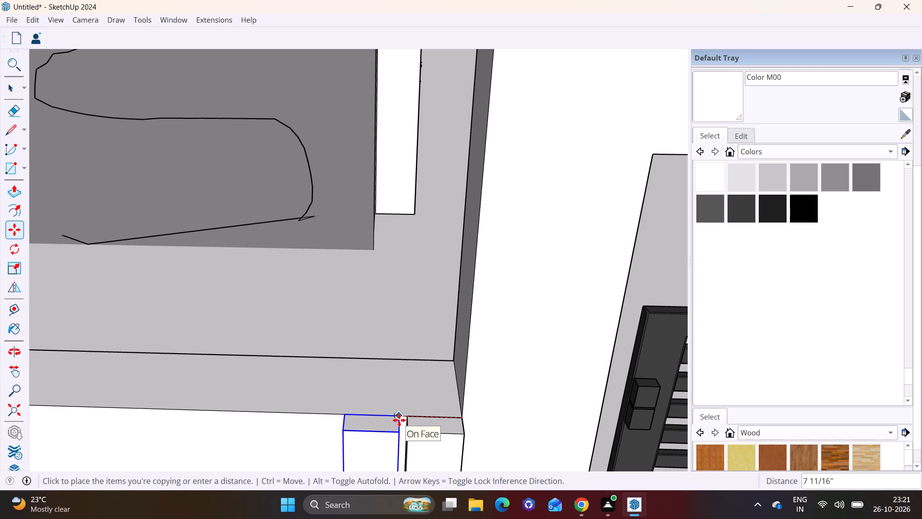
click(402, 420)
key(asterisk)
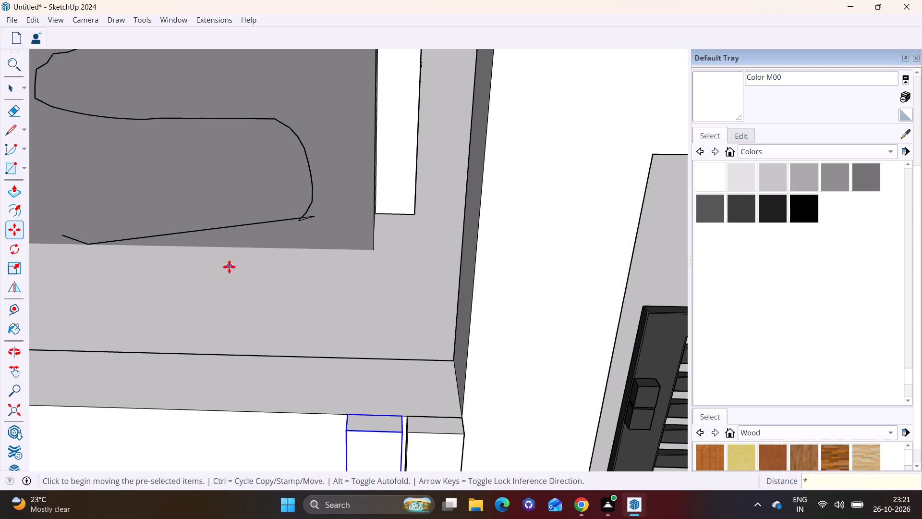
text(30)
key(Return)
key(Return)
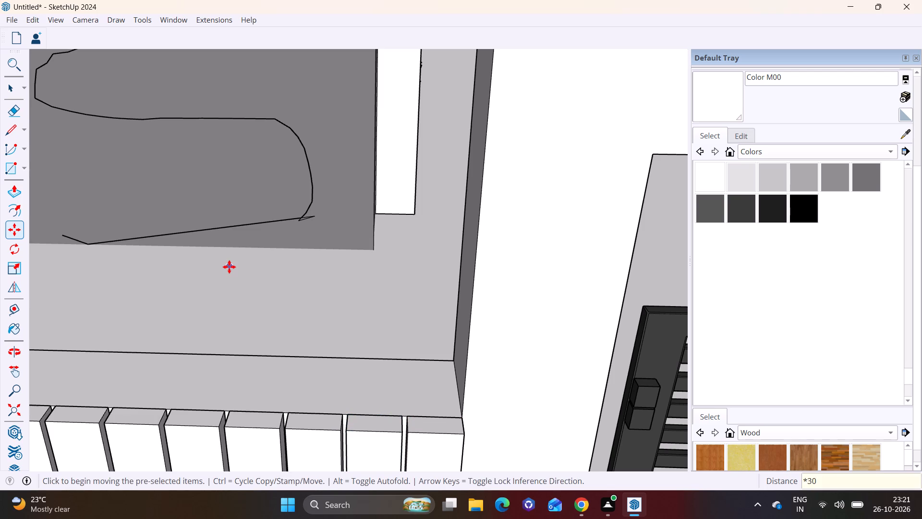
Copy the last strip of the row about 10 3/16" further along the boundary wall, away from the gate, and multiply it into 30 copies.
scroll(210, 250, down, 10)
shift+middle_drag(170, 353, 525, 325)
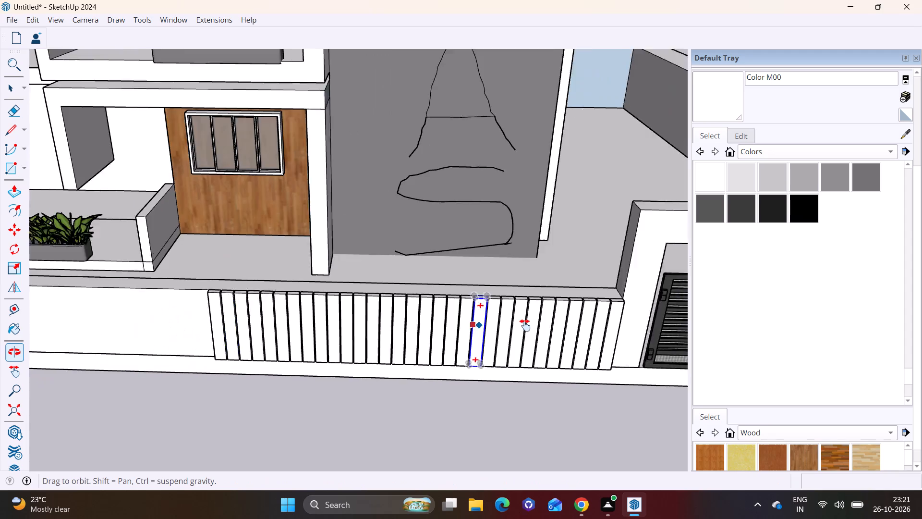
shift+middle_drag(525, 325, 542, 321)
scroll(306, 313, up, 3)
middle_drag(311, 326, 632, 338)
scroll(609, 332, down, 3)
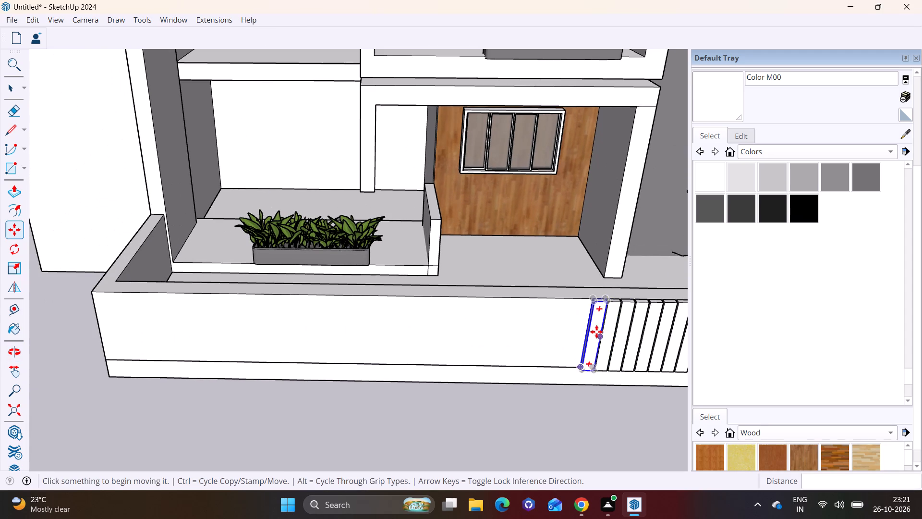
key(space)
click(594, 332)
scroll(594, 332, up, 2)
key(m)
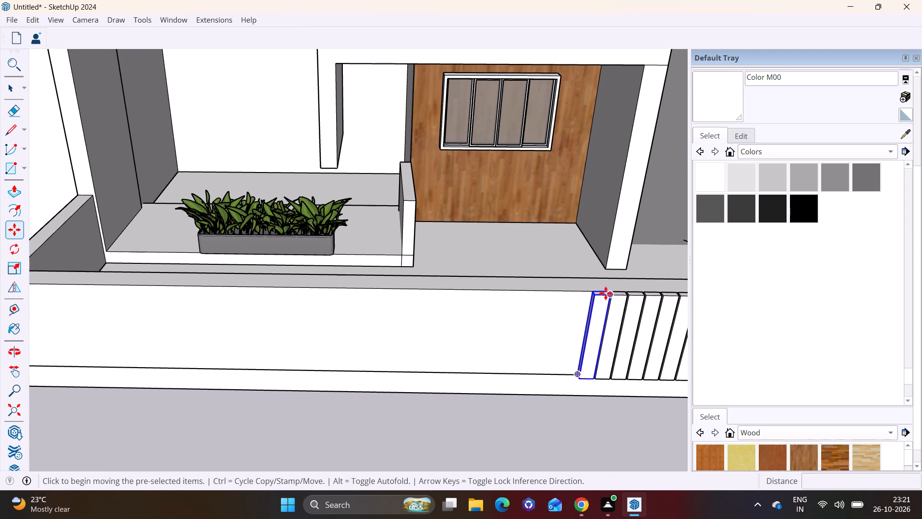
click(606, 293)
click(586, 295)
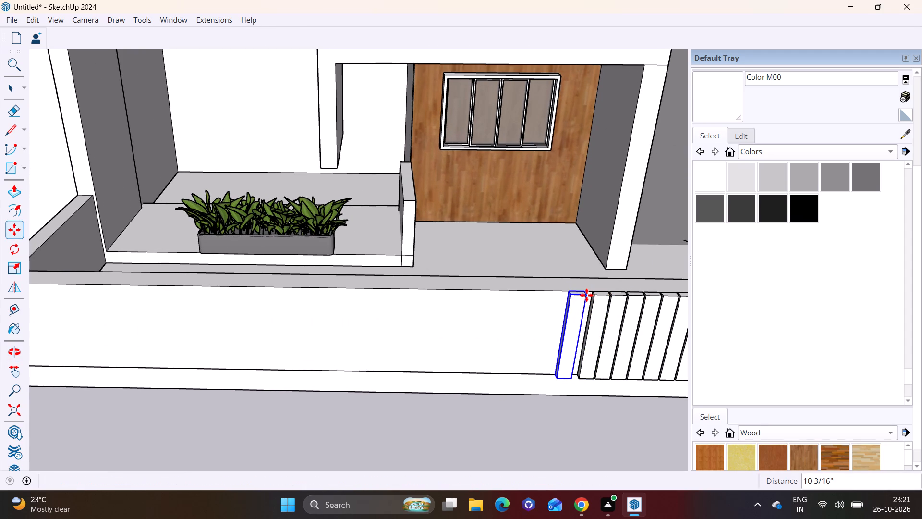
text(*30)
key(Return)
Delete the four surplus strips that extend past the far end of the boundary wall.
scroll(385, 272, down, 1)
scroll(347, 325, down, 3)
shift+middle_drag(241, 311, 413, 278)
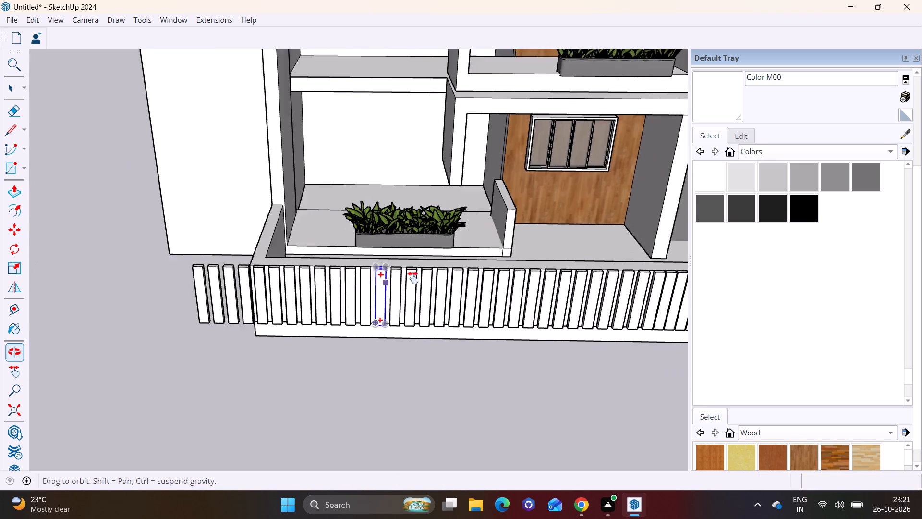
shift+middle_drag(413, 278, 435, 271)
scroll(333, 294, up, 9)
key(space)
click(252, 259)
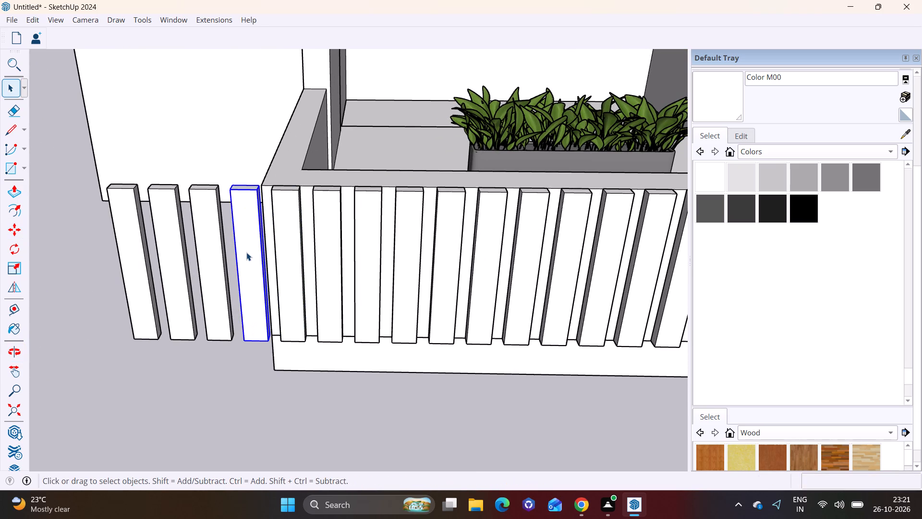
key(Delete)
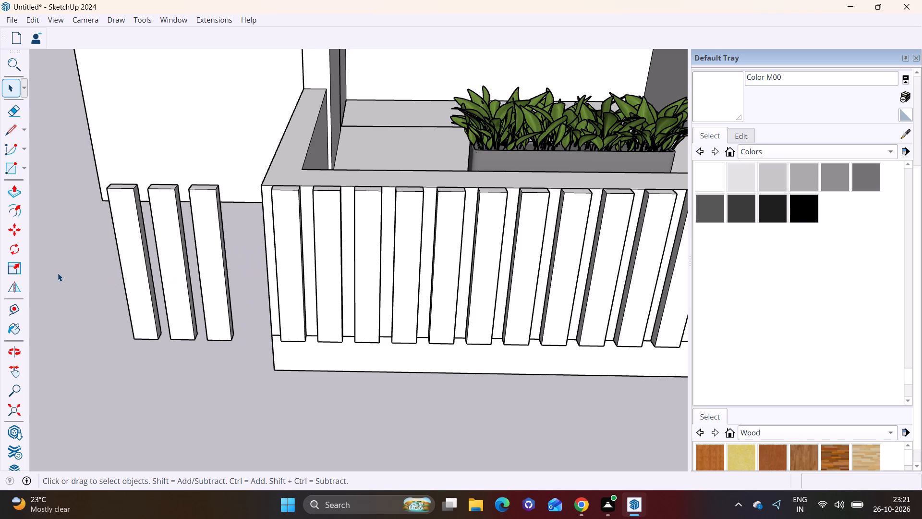
click(128, 215)
key(Delete)
click(158, 225)
key(Delete)
click(215, 230)
key(Delete)
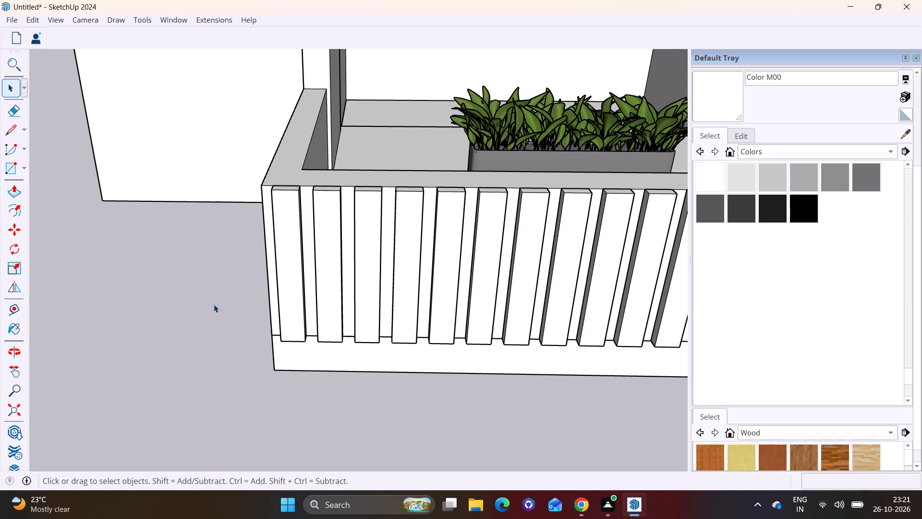
Paint the first six boundary wall strips beside the gate pillar with Wood Cherry Original.
scroll(230, 321, down, 5)
middle_drag(303, 336, 288, 186)
scroll(314, 225, down, 6)
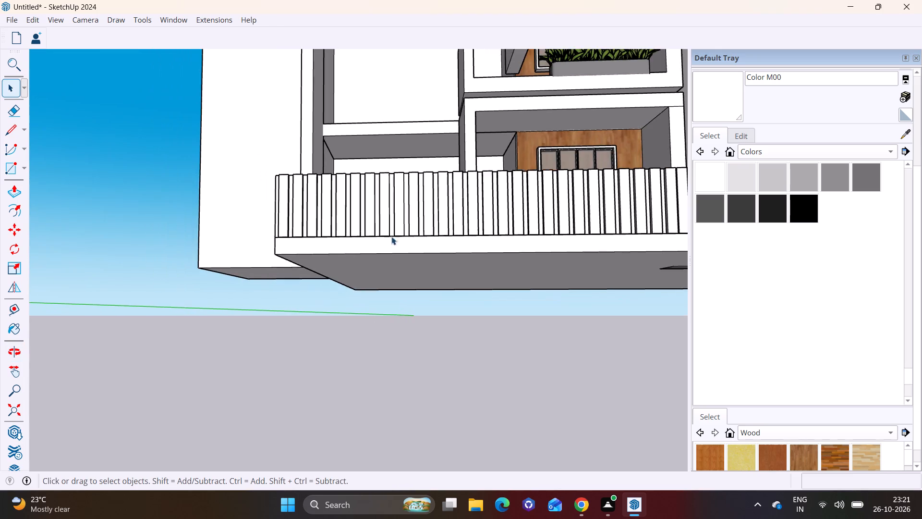
shift+middle_drag(566, 233, 350, 321)
scroll(376, 286, down, 4)
middle_drag(435, 321, 386, 379)
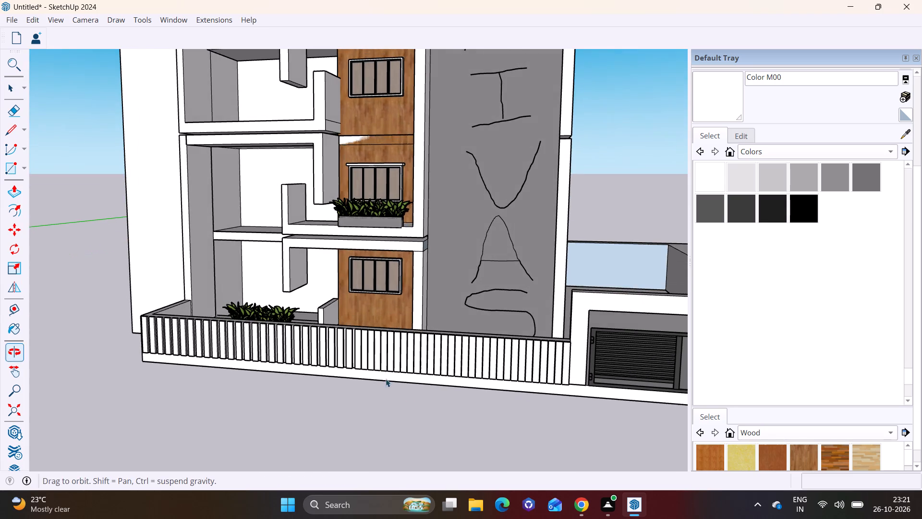
click(776, 455)
scroll(605, 417, up, 5)
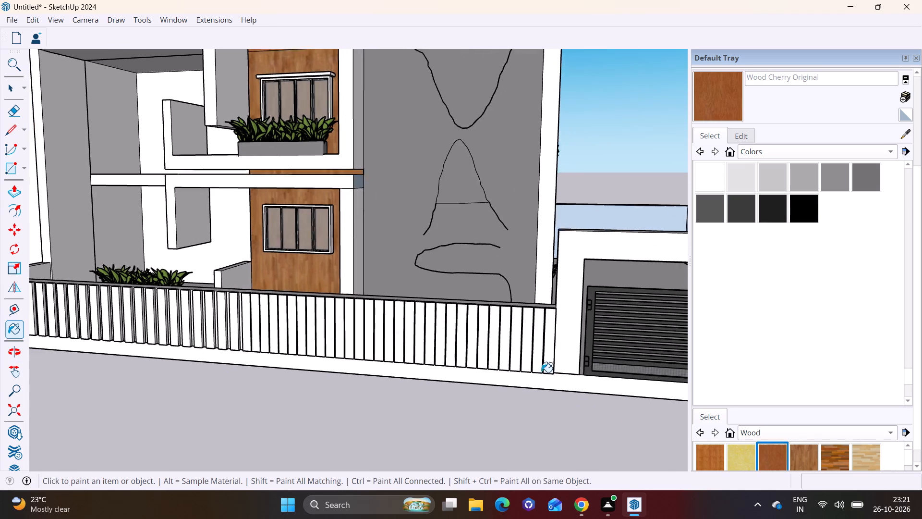
scroll(541, 372, up, 1)
click(547, 331)
click(543, 332)
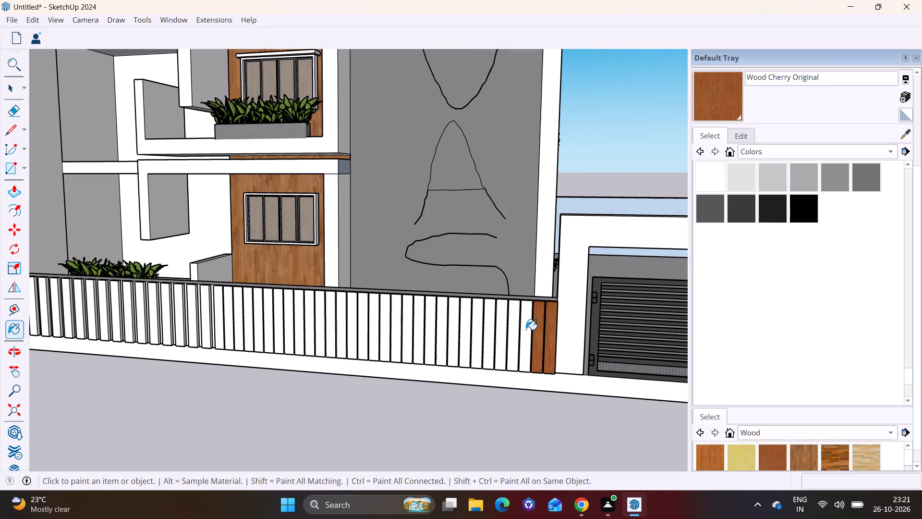
click(526, 330)
click(513, 329)
click(505, 325)
click(491, 325)
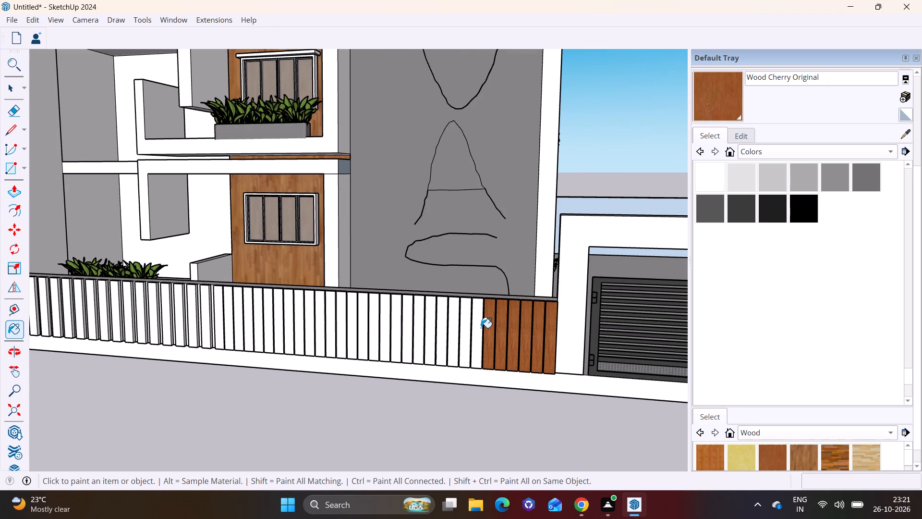
Continue painting the neighbouring strips away from the gate, in front of the grey name panel, with Wood Cherry Original.
drag(481, 328, 475, 329)
click(462, 330)
click(450, 331)
drag(443, 334, 438, 334)
click(430, 334)
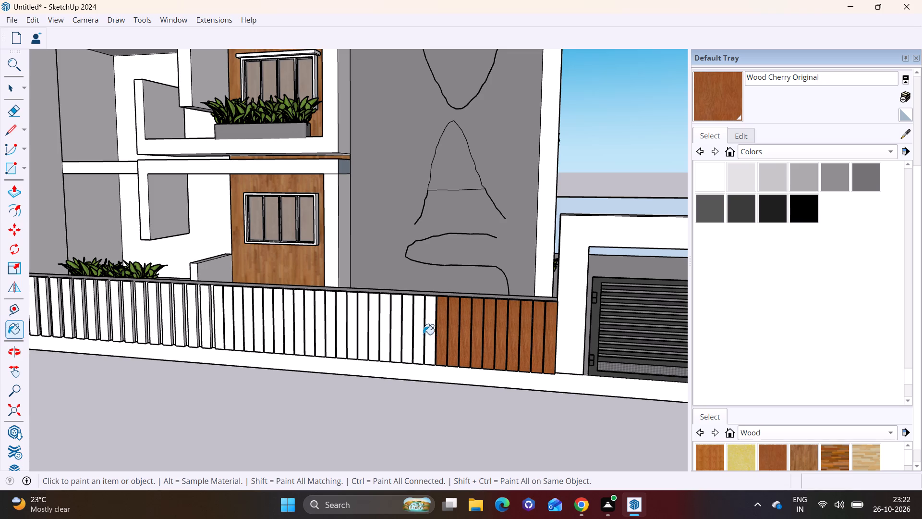
click(414, 336)
click(404, 336)
click(419, 329)
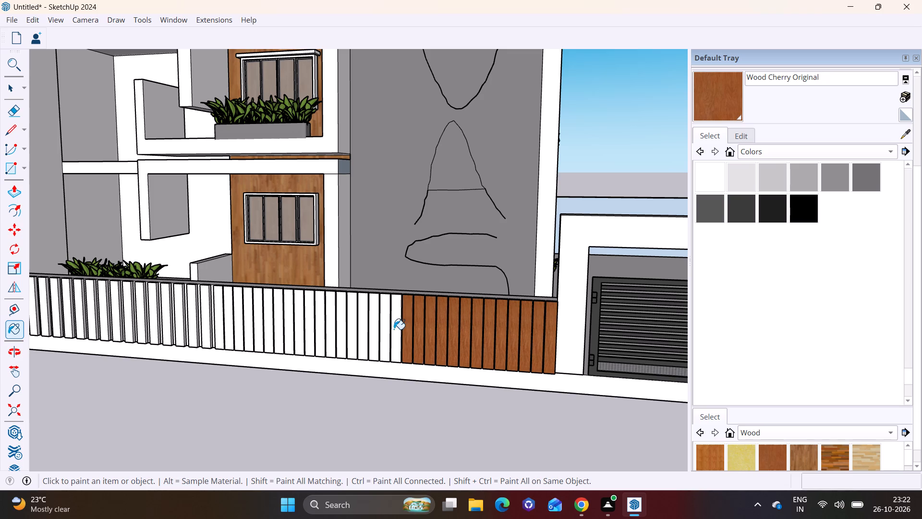
drag(398, 329, 388, 328)
click(392, 322)
Paint the remaining strips up to the far edge of the grey name panel with Wood Cherry Original.
middle_drag(403, 325, 462, 335)
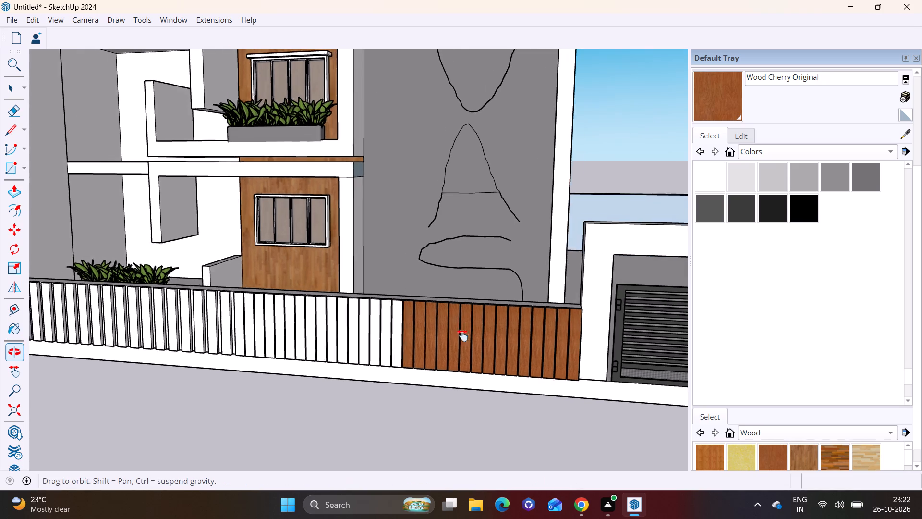
middle_drag(462, 335, 574, 336)
click(538, 338)
click(531, 338)
click(521, 338)
click(511, 338)
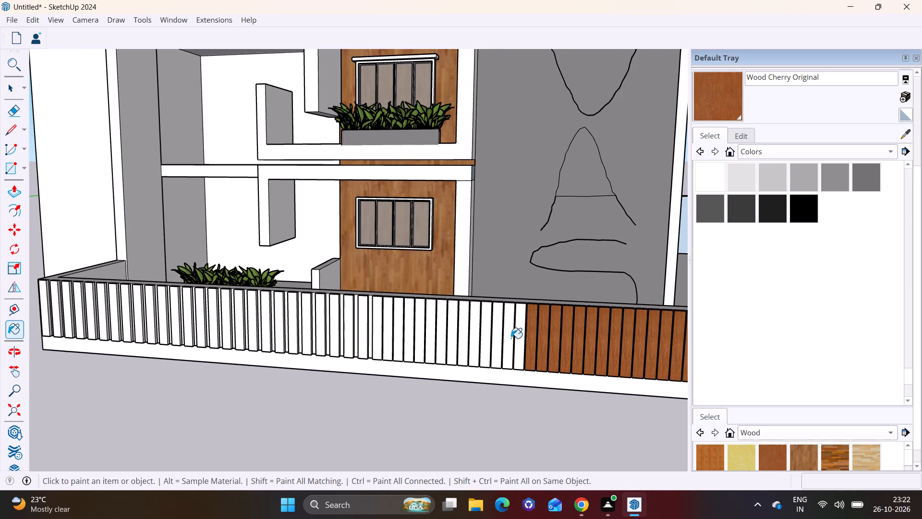
click(503, 338)
click(493, 339)
click(481, 340)
click(472, 340)
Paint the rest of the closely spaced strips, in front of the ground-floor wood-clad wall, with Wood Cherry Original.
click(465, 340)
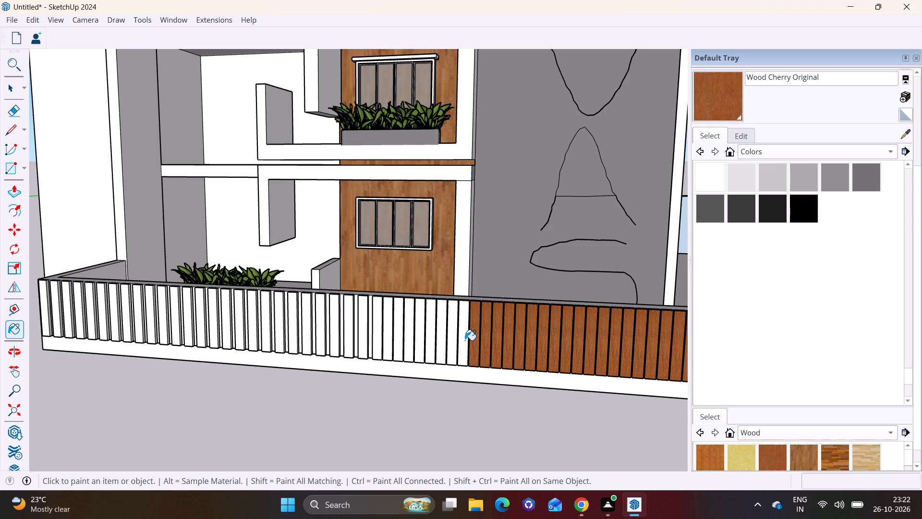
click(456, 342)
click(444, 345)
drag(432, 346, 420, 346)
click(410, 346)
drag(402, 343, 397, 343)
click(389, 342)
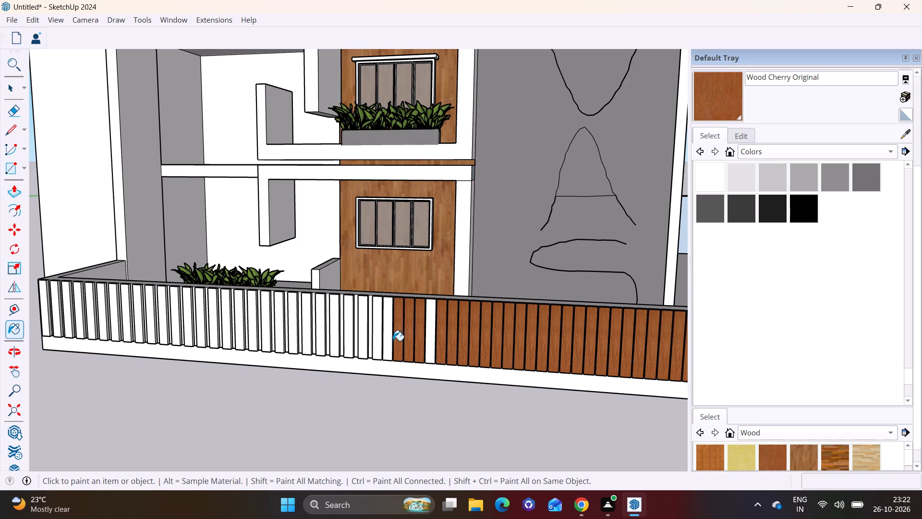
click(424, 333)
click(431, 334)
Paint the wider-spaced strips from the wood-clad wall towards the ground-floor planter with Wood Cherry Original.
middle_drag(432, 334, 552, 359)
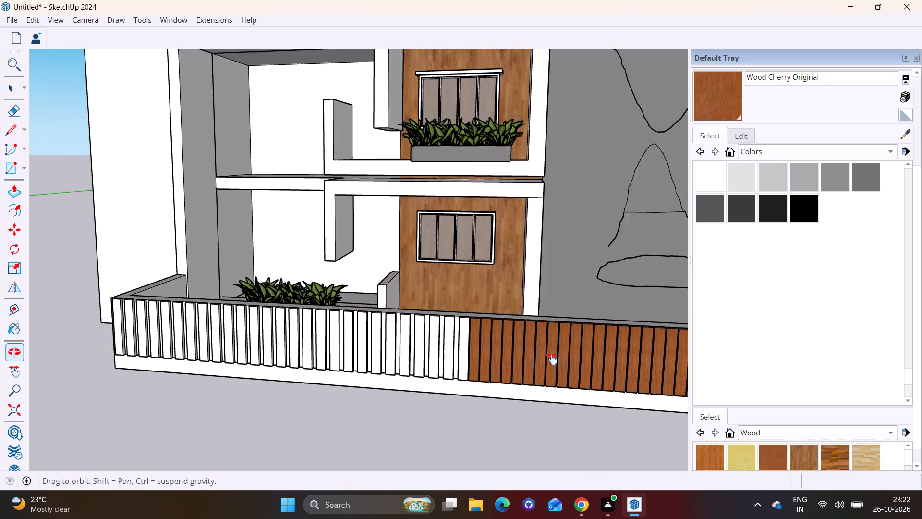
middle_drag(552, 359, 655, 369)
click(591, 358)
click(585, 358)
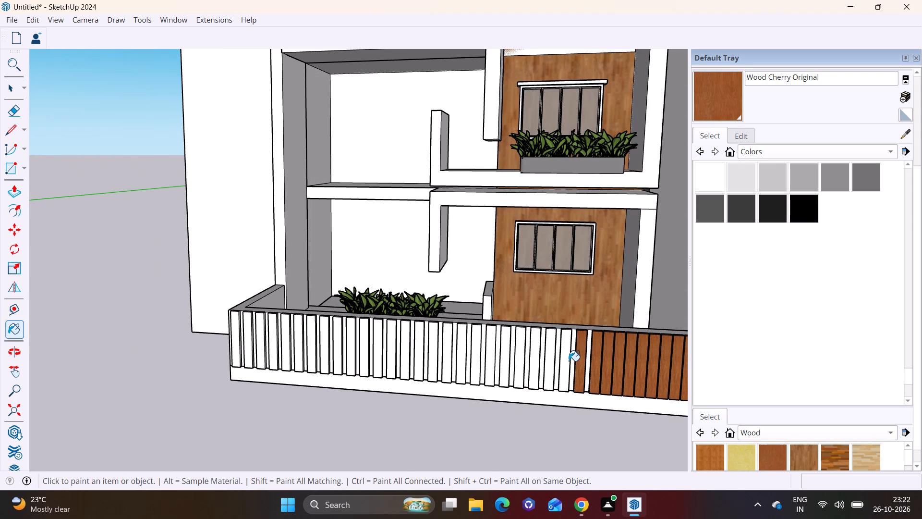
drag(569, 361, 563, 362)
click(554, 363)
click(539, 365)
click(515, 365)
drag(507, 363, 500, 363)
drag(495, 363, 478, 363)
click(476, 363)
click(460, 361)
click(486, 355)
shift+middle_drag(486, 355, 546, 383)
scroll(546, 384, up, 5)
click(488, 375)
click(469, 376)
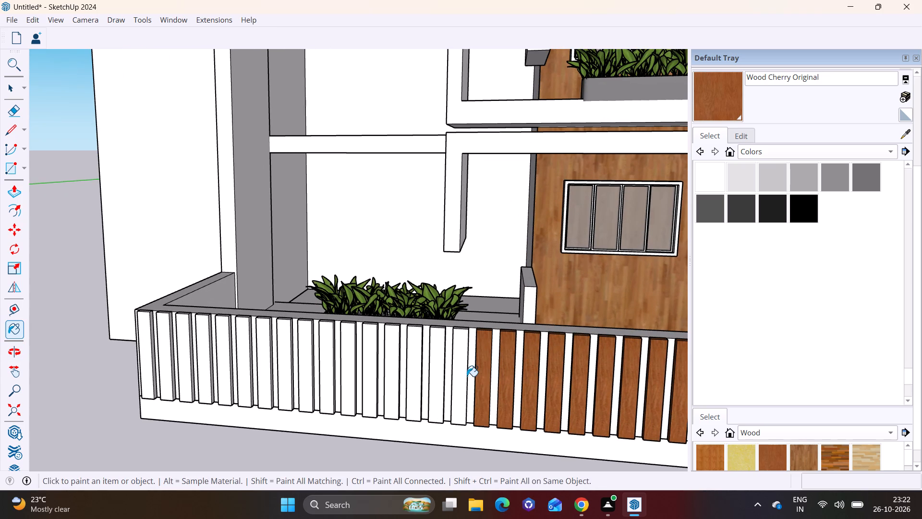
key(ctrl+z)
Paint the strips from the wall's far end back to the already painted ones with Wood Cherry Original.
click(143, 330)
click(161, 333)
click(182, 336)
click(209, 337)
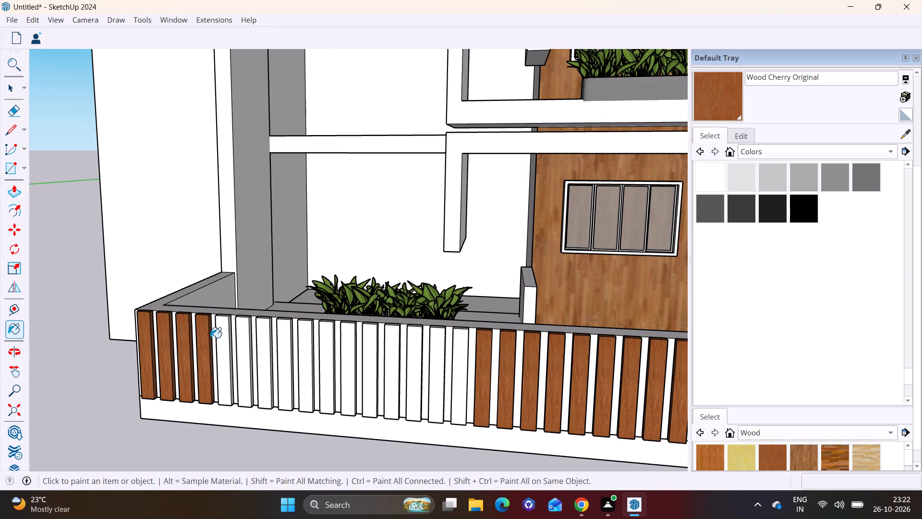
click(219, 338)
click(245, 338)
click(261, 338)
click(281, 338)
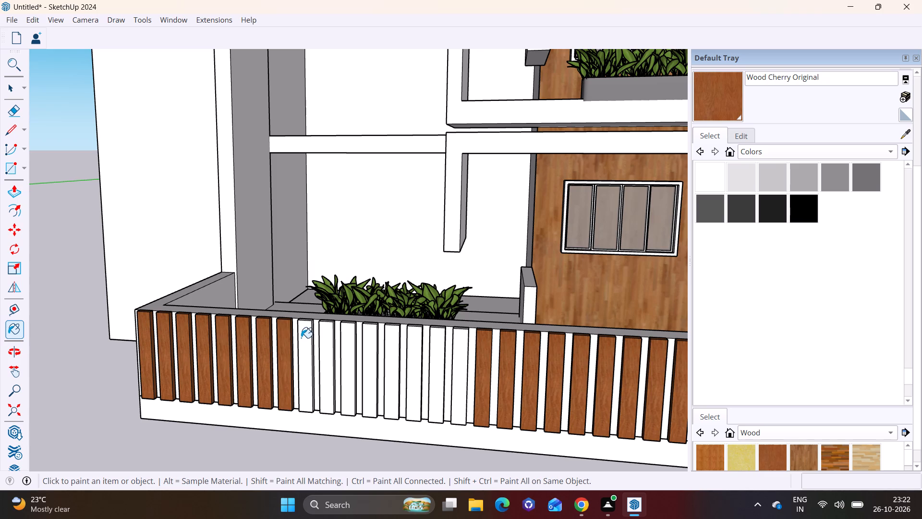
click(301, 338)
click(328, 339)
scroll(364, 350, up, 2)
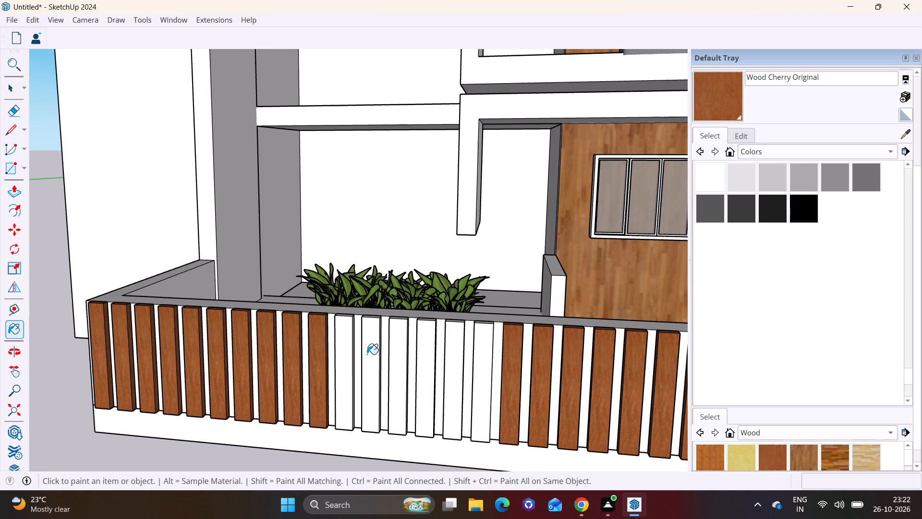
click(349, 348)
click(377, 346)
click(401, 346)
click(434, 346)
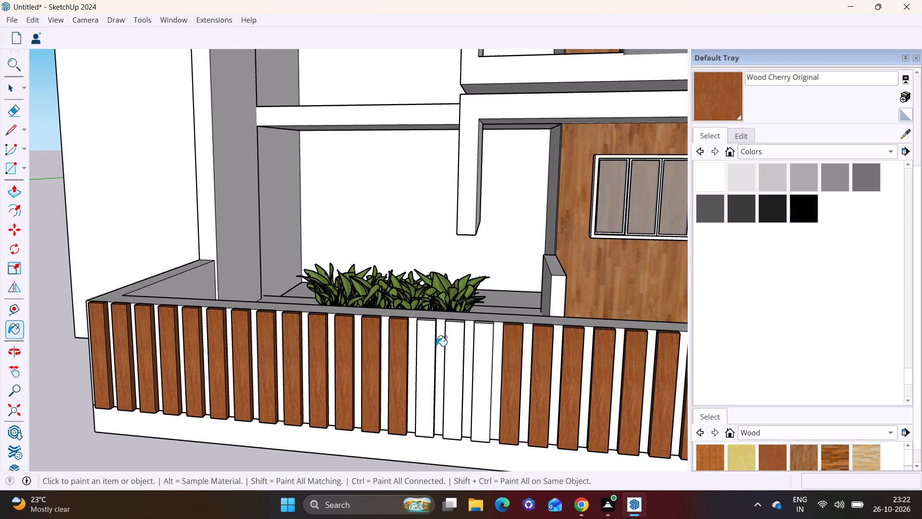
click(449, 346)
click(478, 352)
Undo the Wood Cherry Original painting on all the wider-spaced strips, from the wall's far end to the ground-floor wood-clad wall.
scroll(471, 385, down, 11)
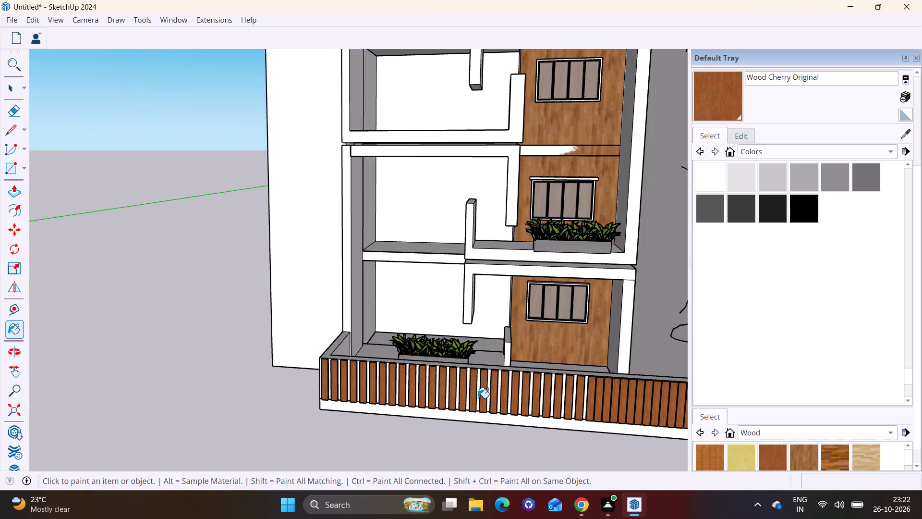
scroll(478, 398, down, 7)
middle_drag(482, 399, 403, 335)
middle_drag(432, 348, 426, 305)
scroll(430, 323, up, 3)
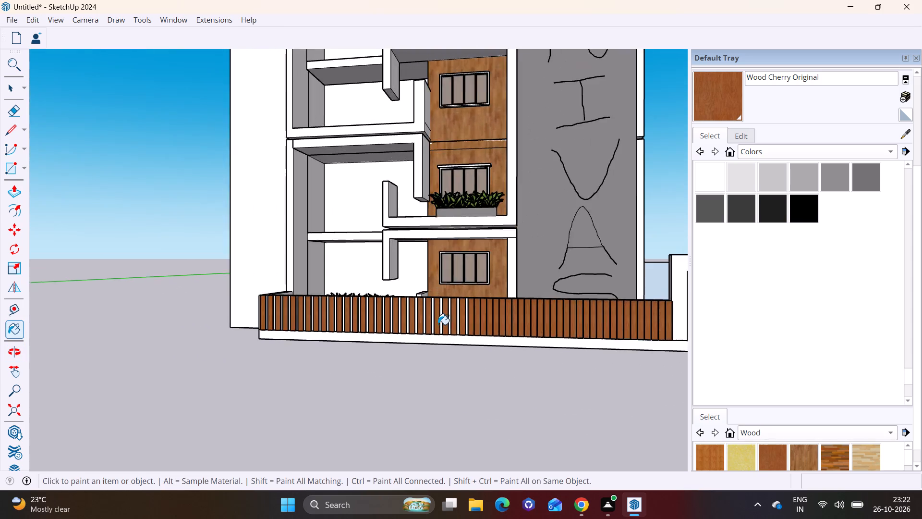
scroll(438, 324, up, 6)
key(ctrl+z)
key(ctrl+z)
key(ctrl+z)
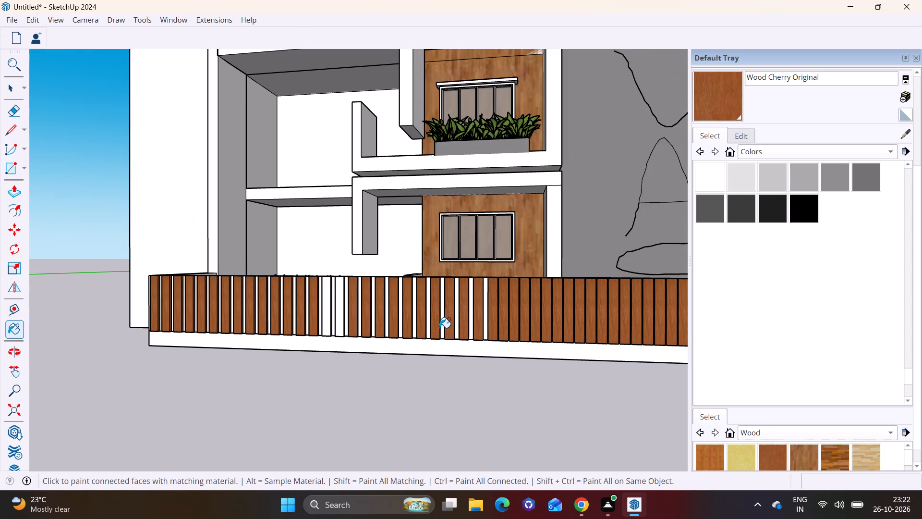
key(ctrl+z)
key(ctrl+z)
key(ctrl+z)
key(ctrl+z)
key(ctrl+z)
key(ctrl+z)
key(ctrl+z)
key(ctrl+z)
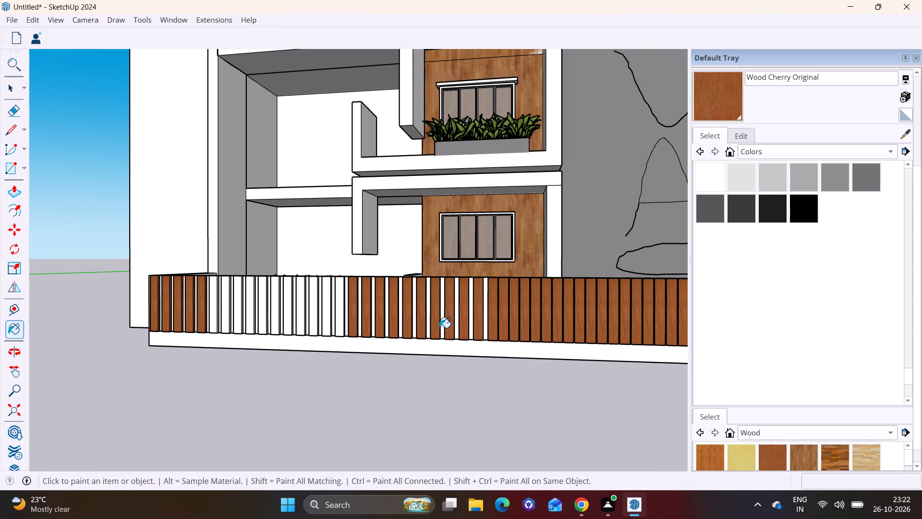
key(ctrl+z)
key(ctrl+z)
key(ctrl+z)
key(ctrl+z)
key(ctrl+z)
key(ctrl+z)
key(ctrl+z)
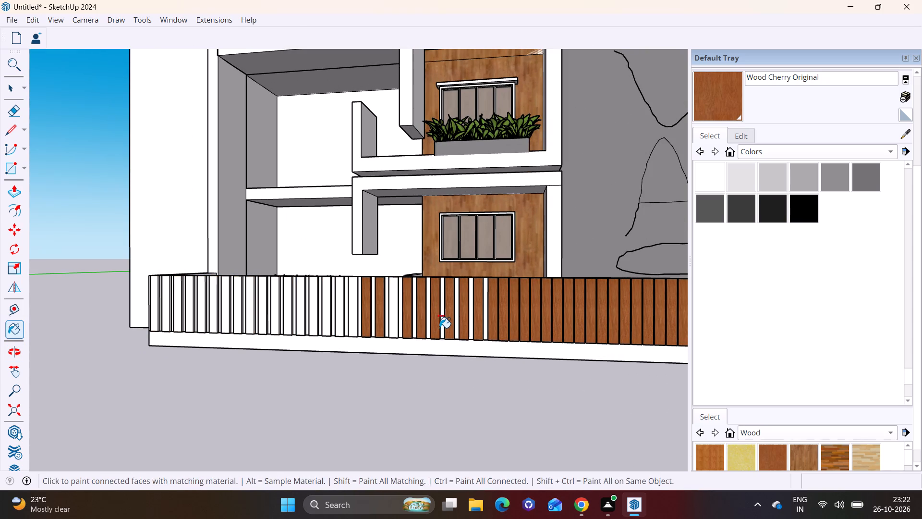
key(ctrl+z)
key(ctrl+z)
key(ctrl+z)
key(ctrl+z)
key(ctrl+z)
key(ctrl+z)
key(ctrl+z)
key(ctrl+z)
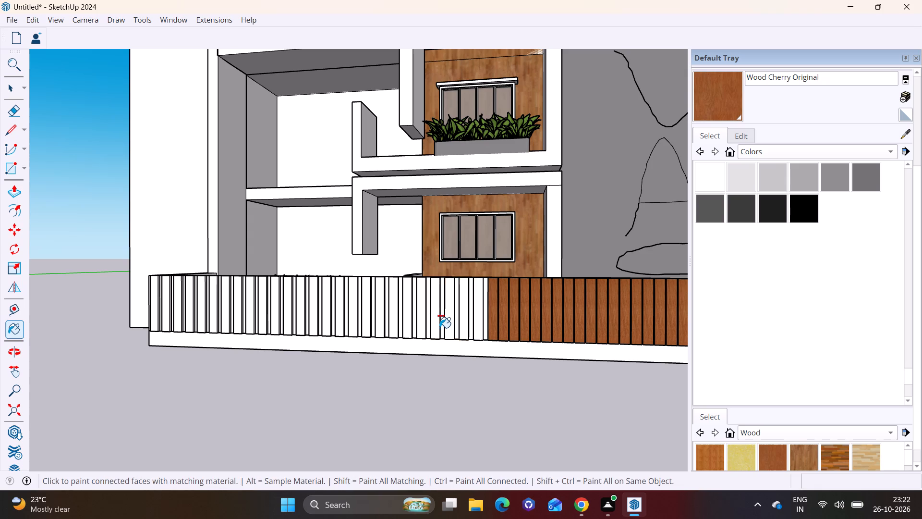
Undo the Wood Cherry Original painting on the closely spaced strips up to the gate end of the wall.
key(ctrl+z)
key(ctrl+z)
key(ctrl+z)
key(ctrl+z)
key(ctrl+z)
key(ctrl+z)
key(ctrl+z)
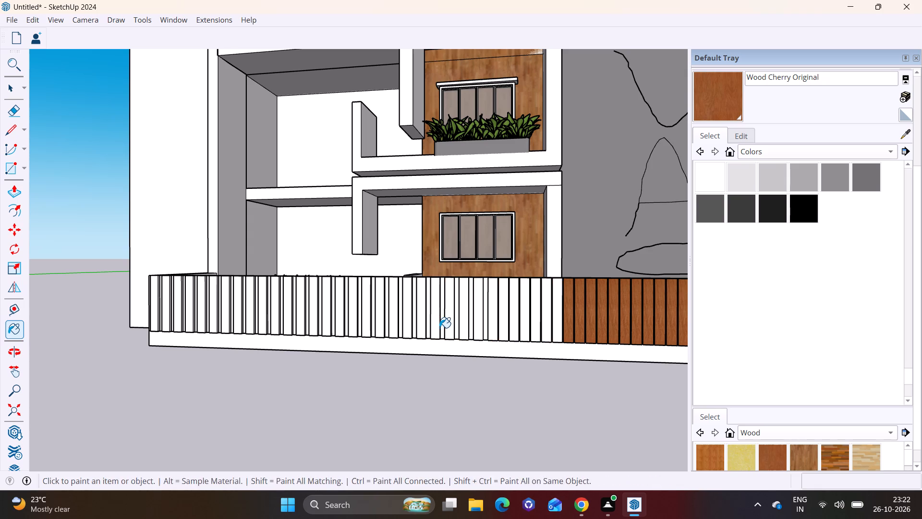
key(ctrl+z)
key(ctrl+z)
key(ctrl+z)
key(ctrl+z)
key(ctrl+z)
key(ctrl+z)
ctrl+scroll(439, 328, down, 2)
scroll(445, 333, down, 1)
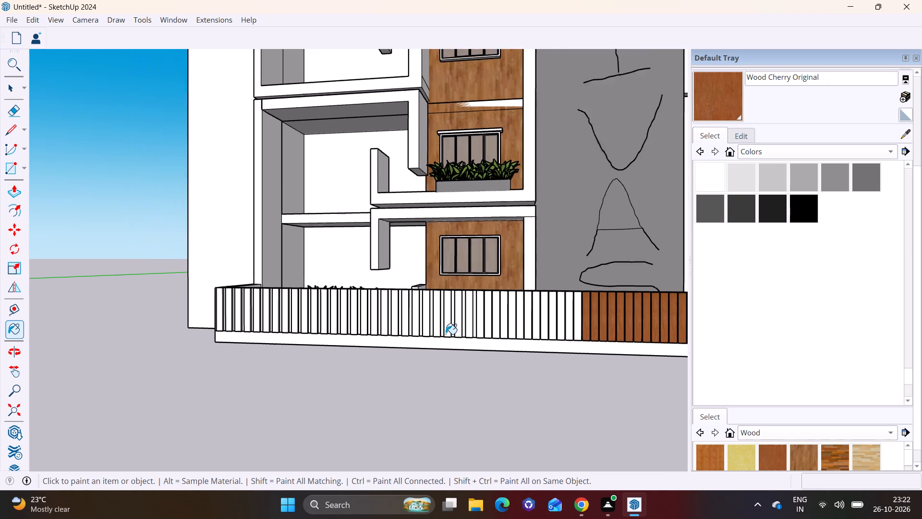
scroll(446, 334, down, 8)
key(ctrl+z)
key(ctrl+z)
key(ctrl+z)
key(ctrl+z)
key(ctrl+z)
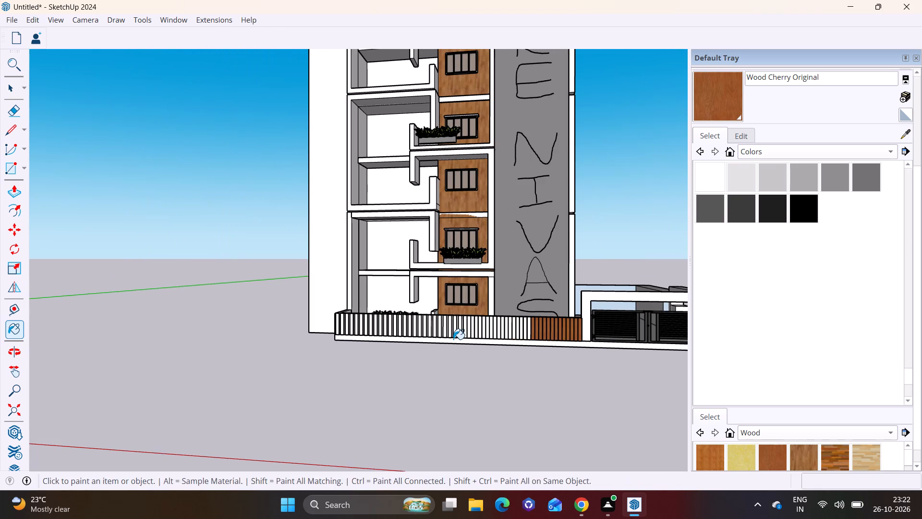
key(ctrl+z)
key(ctrl+z)
key(ctrl+z)
key(ctrl+z)
key(ctrl+z)
key(ctrl+z)
key(ctrl+z)
key(ctrl+z)
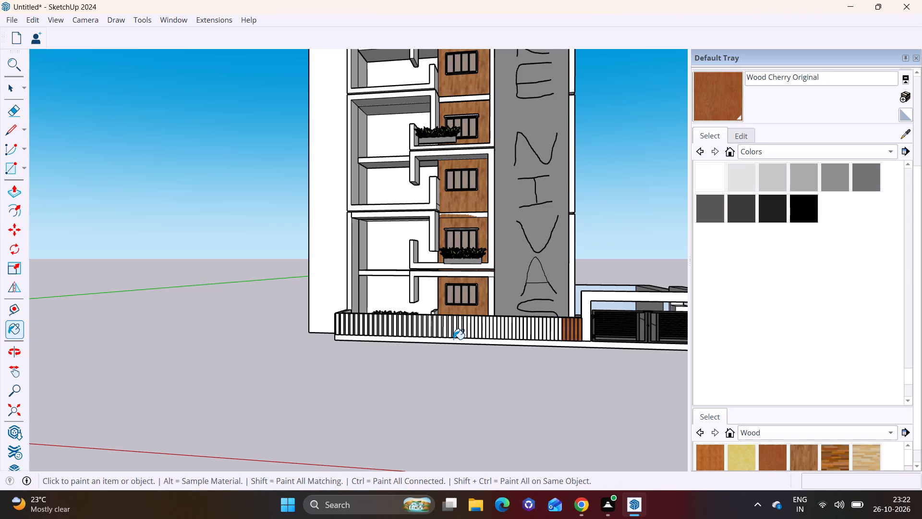
key(ctrl+z)
key(ctrl+z)
key(ctrl+z)
key(ctrl+z)
key(ctrl+z)
key(ctrl+z)
Undo the trimming and the copying of the wider-spaced strips, back to the closely spaced strips only.
key(ctrl+z)
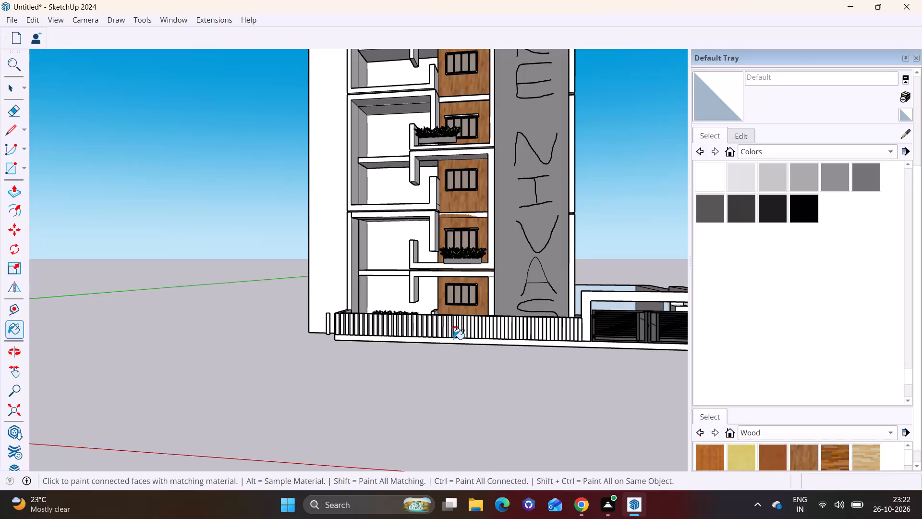
key(ctrl+z)
key(ctrl+z)
key(ctrl+z)
Copy the last closely spaced strip about 7 1/4" along the wall towards the planter and repeat the copy 50 times.
scroll(486, 324, up, 7)
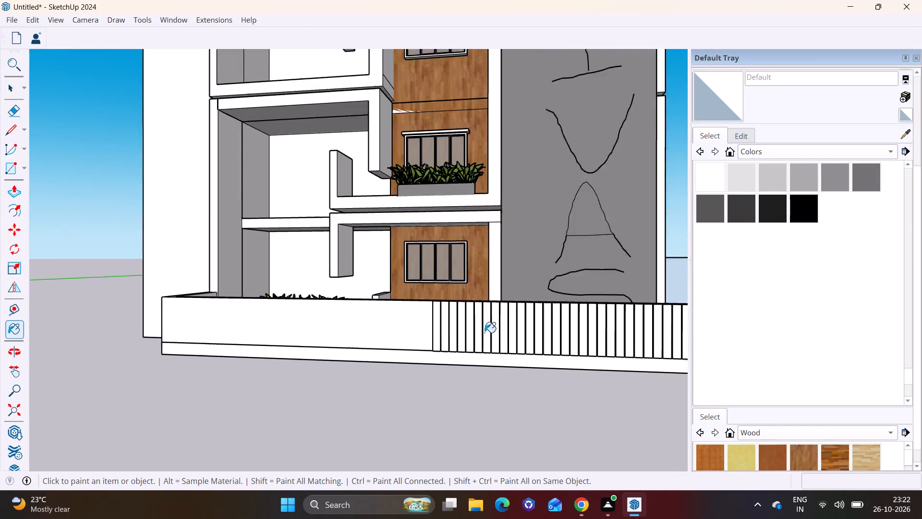
scroll(485, 333, up, 10)
middle_drag(433, 345, 389, 440)
scroll(389, 440, down, 1)
scroll(386, 388, up, 9)
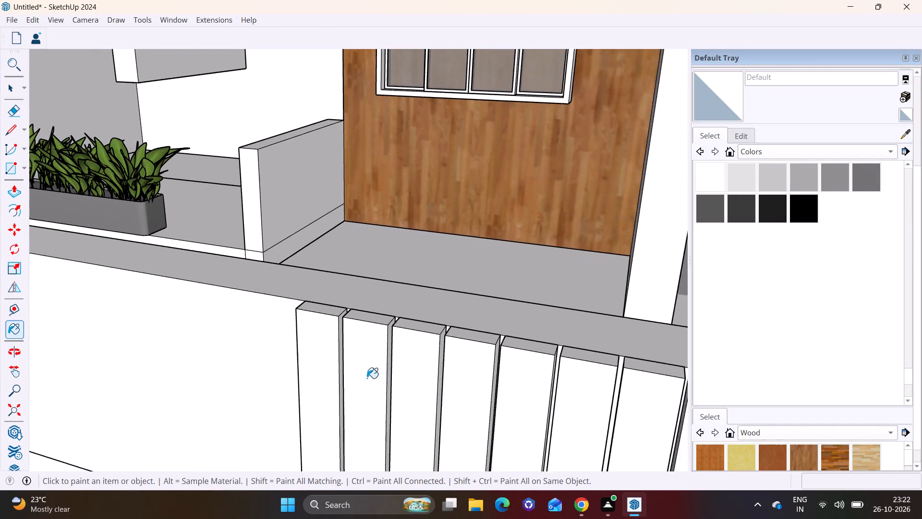
scroll(367, 378, up, 2)
key(space)
click(334, 360)
middle_drag(333, 360, 409, 434)
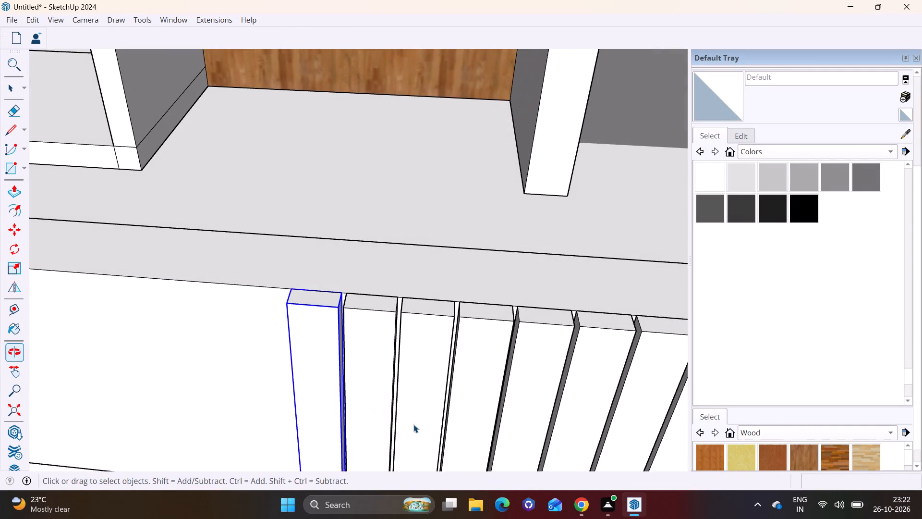
key(m)
scroll(328, 308, up, 6)
shift+middle_drag(336, 297, 351, 372)
scroll(359, 360, up, 3)
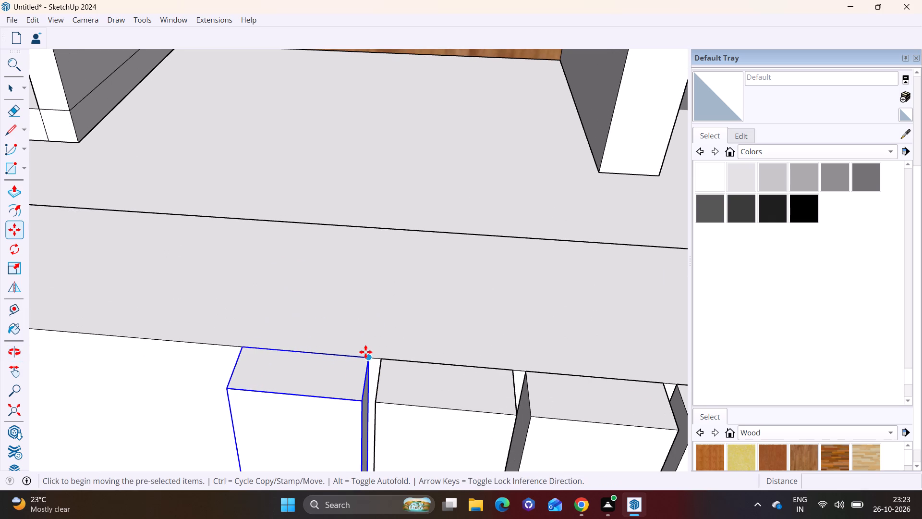
click(366, 354)
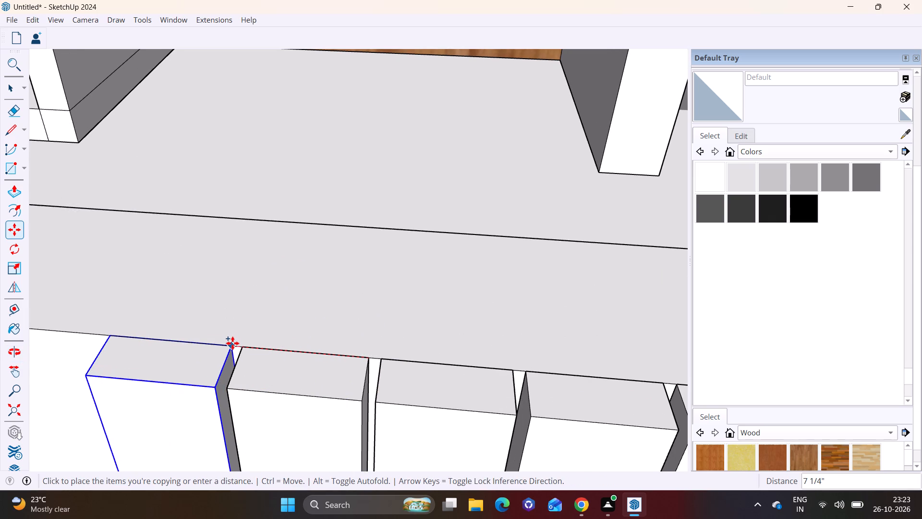
click(232, 343)
key(asterisk)
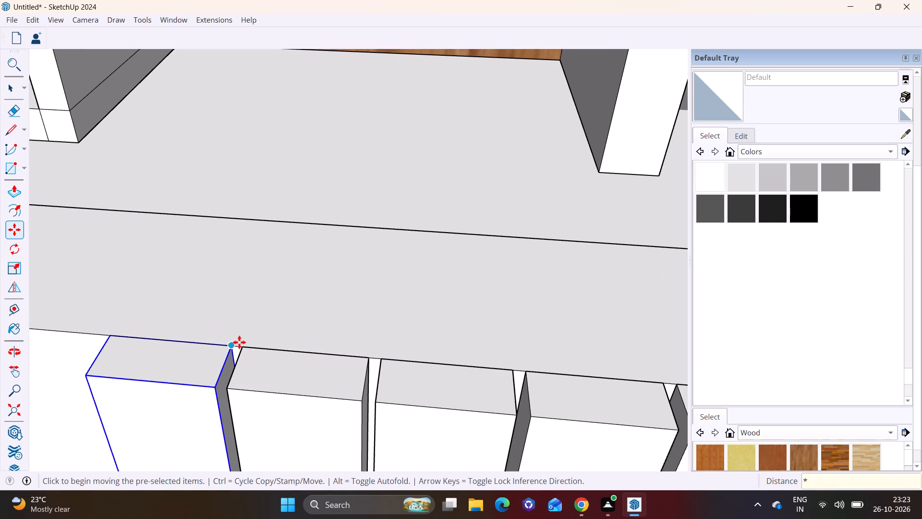
text(50)
key(Return)
Delete the surplus strips that extend beyond the boundary wall's far end, past the planter.
scroll(375, 263, down, 1)
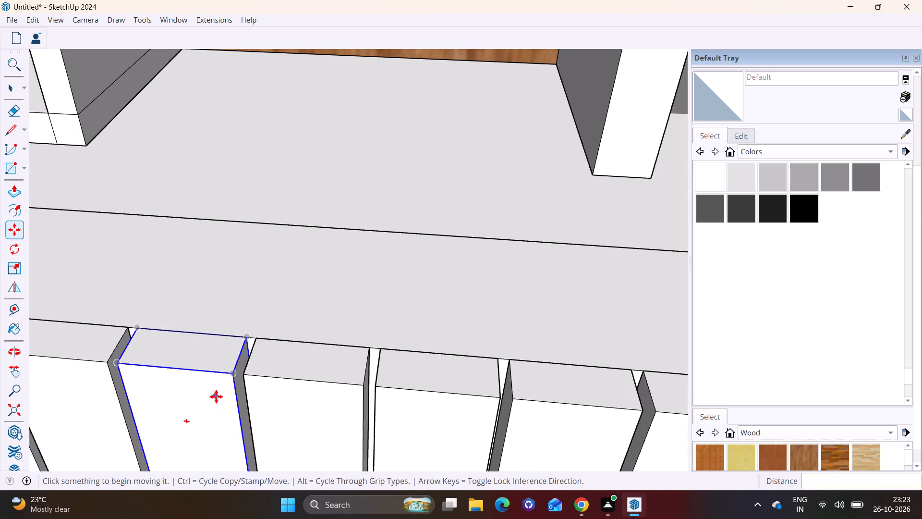
scroll(219, 395, down, 20)
scroll(219, 395, down, 3)
shift+middle_drag(263, 397, 541, 401)
scroll(310, 379, up, 1)
shift+middle_drag(309, 379, 699, 414)
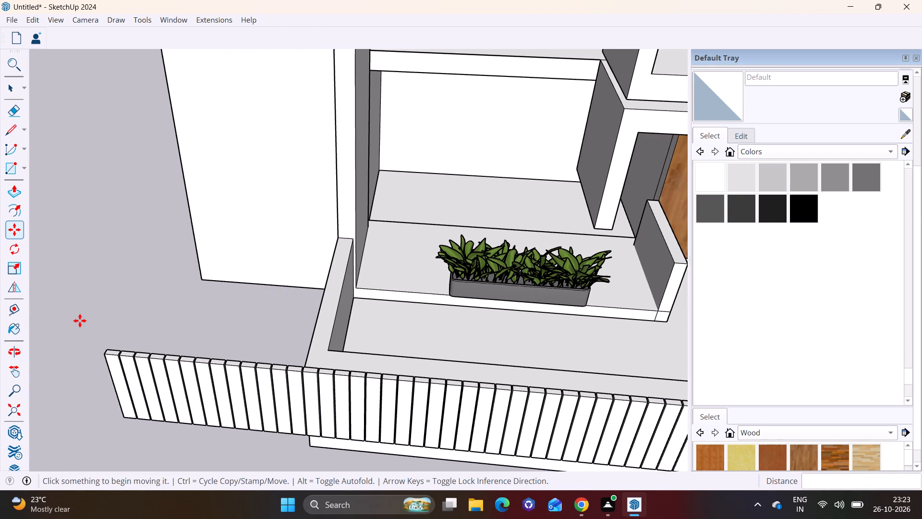
key(space)
drag(73, 324, 286, 446)
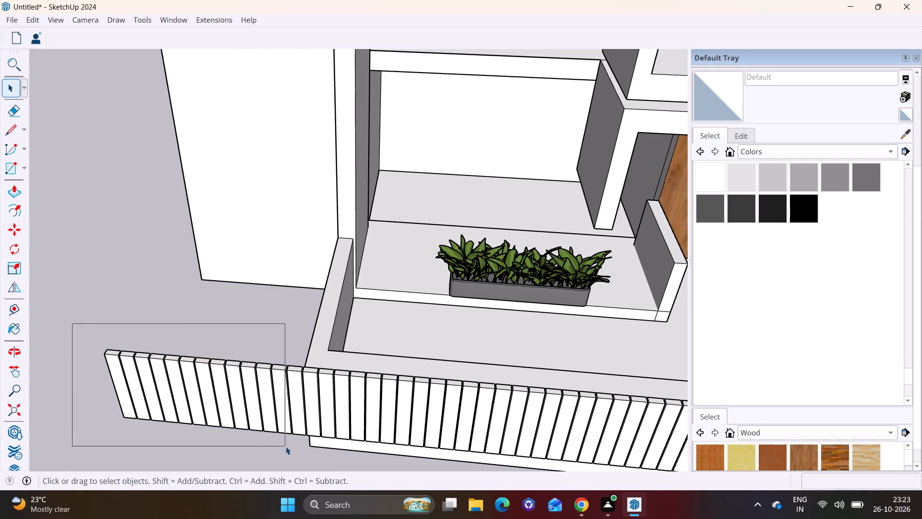
drag(286, 446, 302, 453)
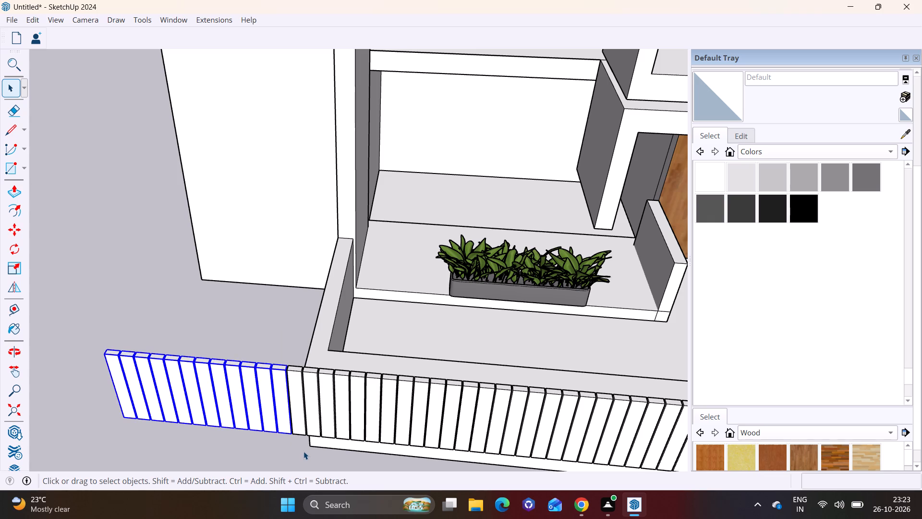
key(Delete)
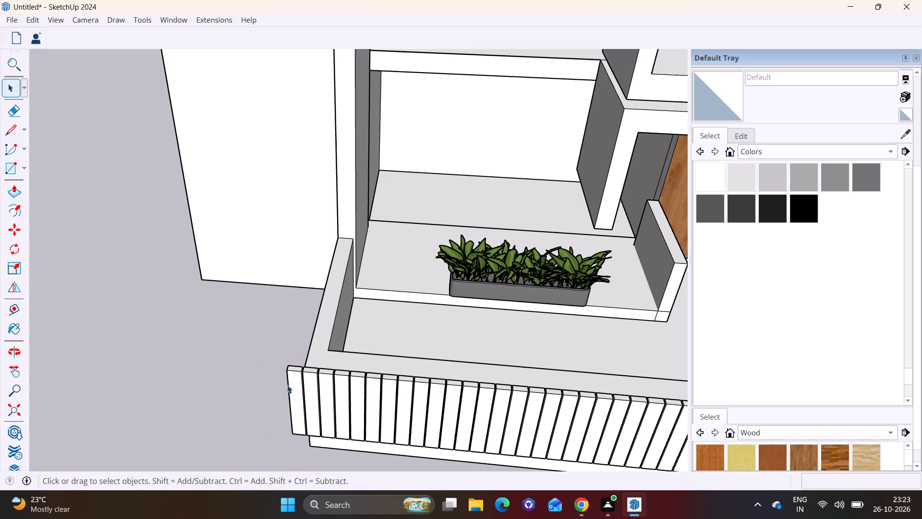
click(293, 385)
key(Delete)
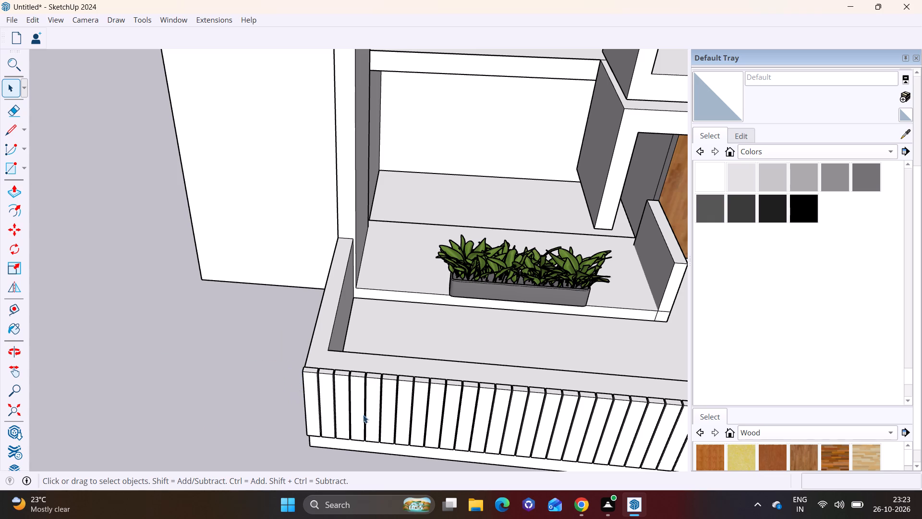
scroll(526, 474, down, 1)
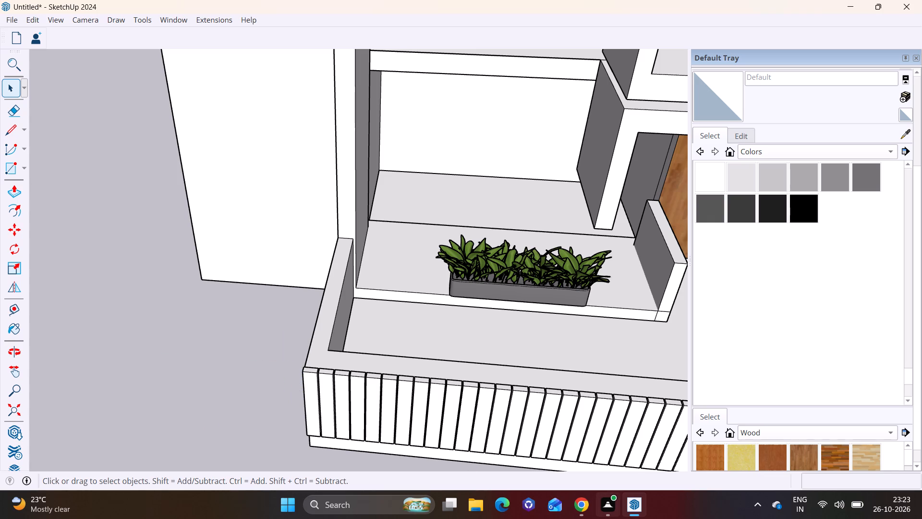
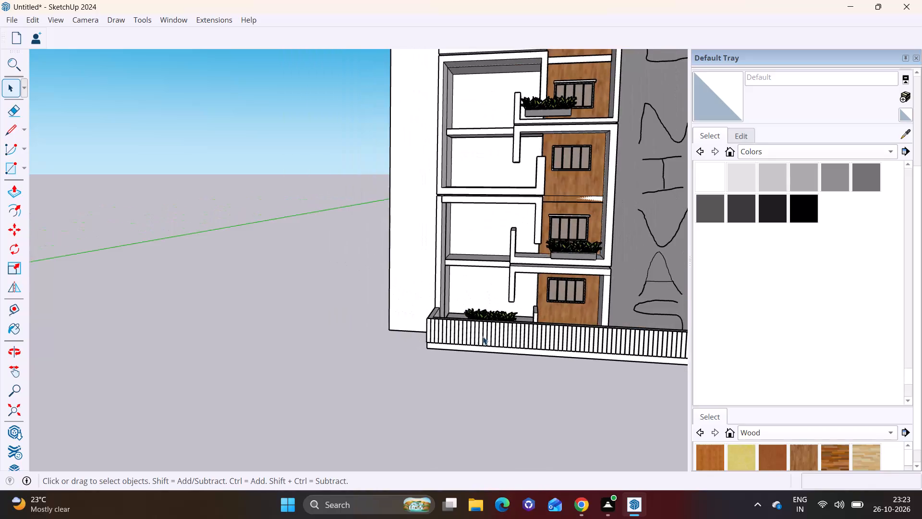
Save the building model as a SketchUp file named AE on the Desktop, with the whole building in view.
shift+middle_drag(482, 334, 331, 377)
middle_drag(343, 374, 236, 367)
scroll(339, 352, up, 1)
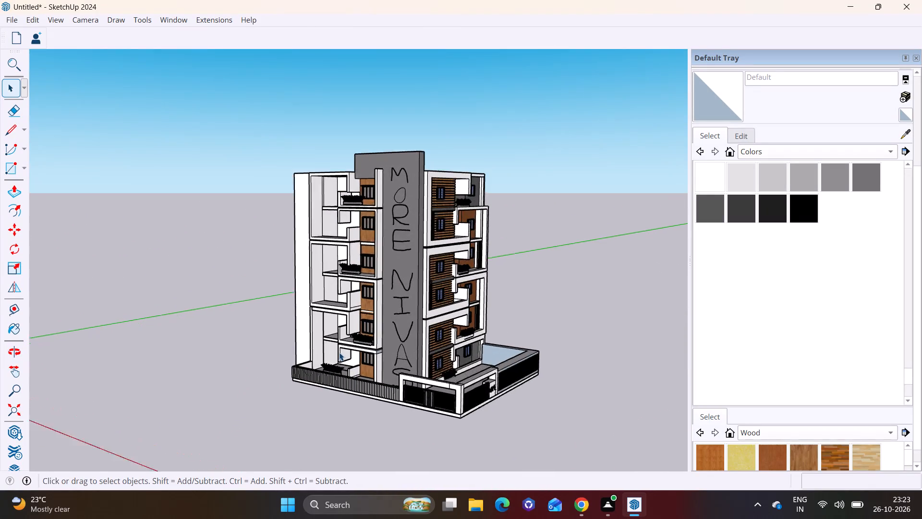
scroll(339, 352, up, 2)
shift+middle_drag(351, 358, 308, 378)
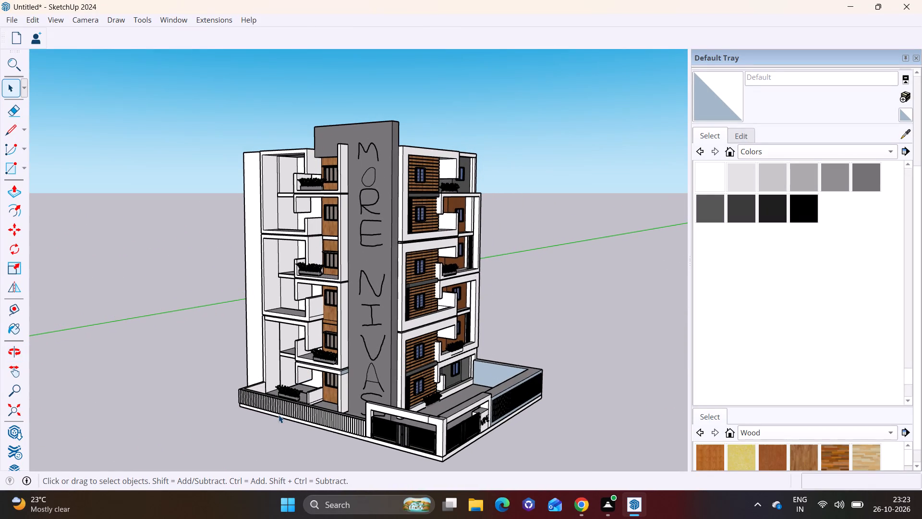
key(ctrl+s)
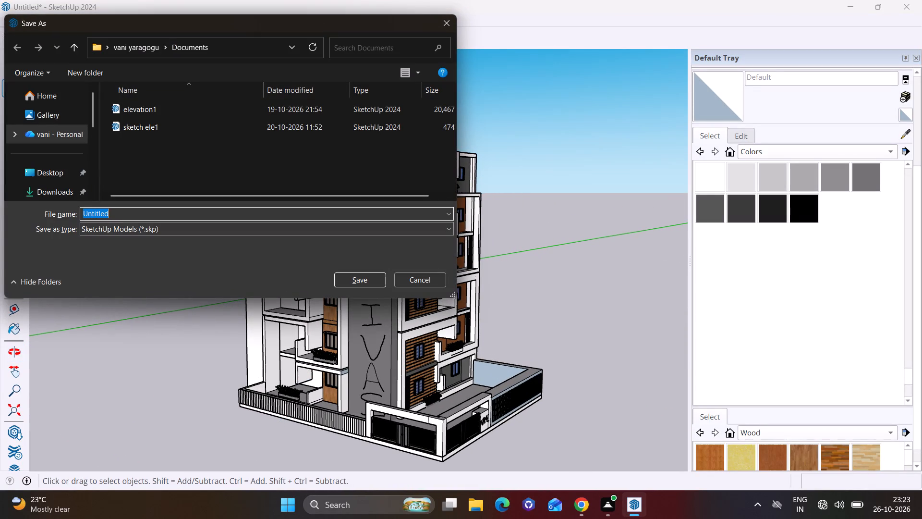
key(BackSpace)
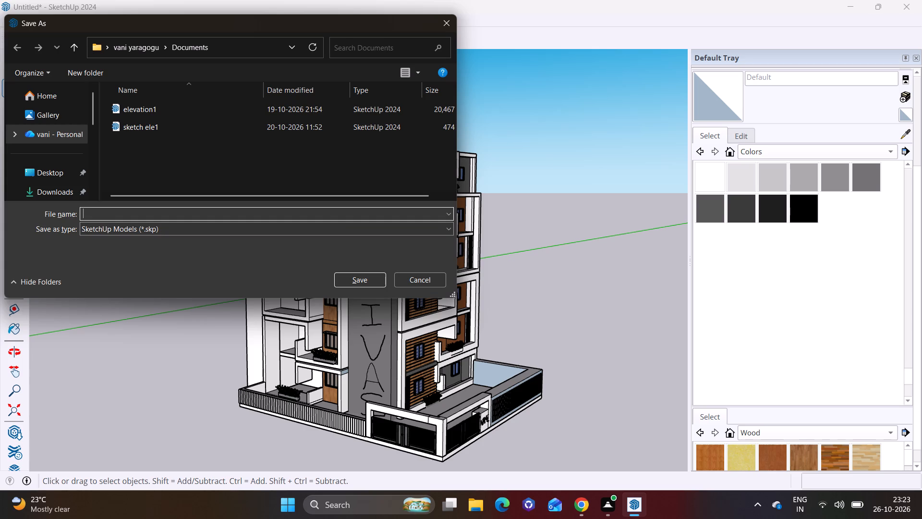
key(a)
key(e)
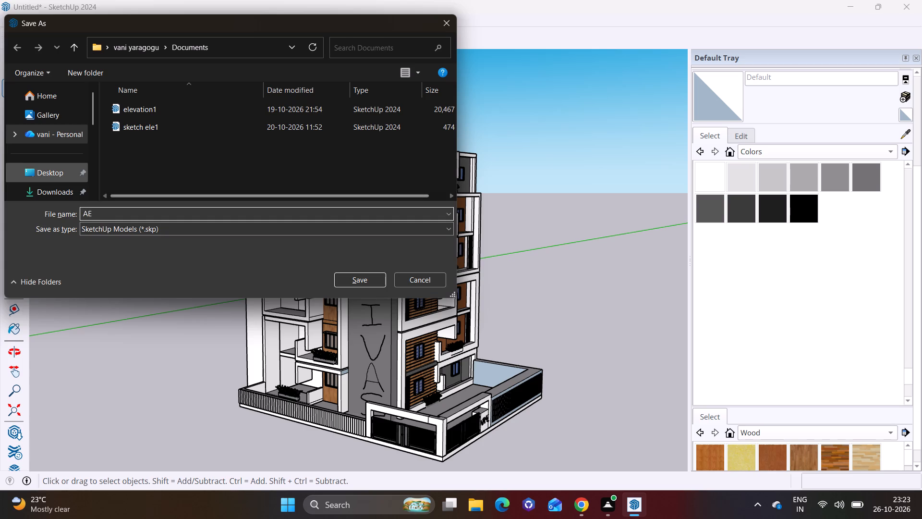
click(47, 166)
click(350, 277)
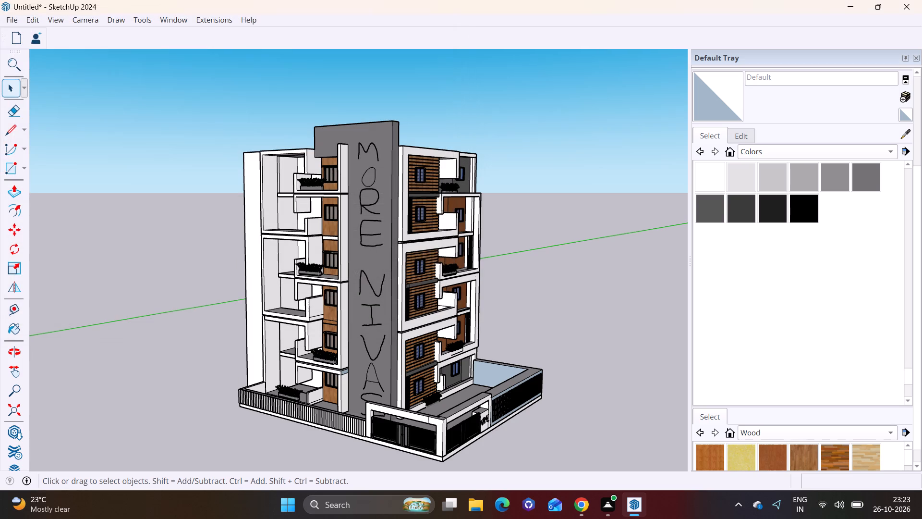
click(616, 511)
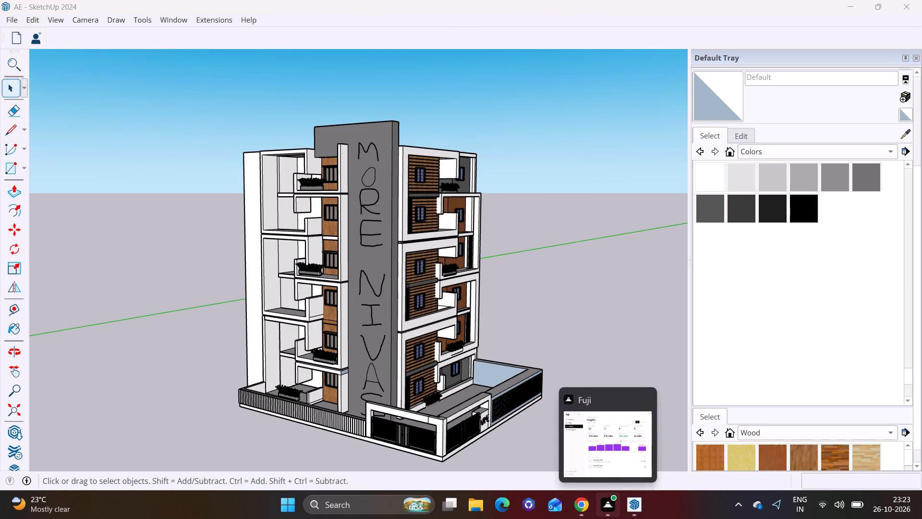